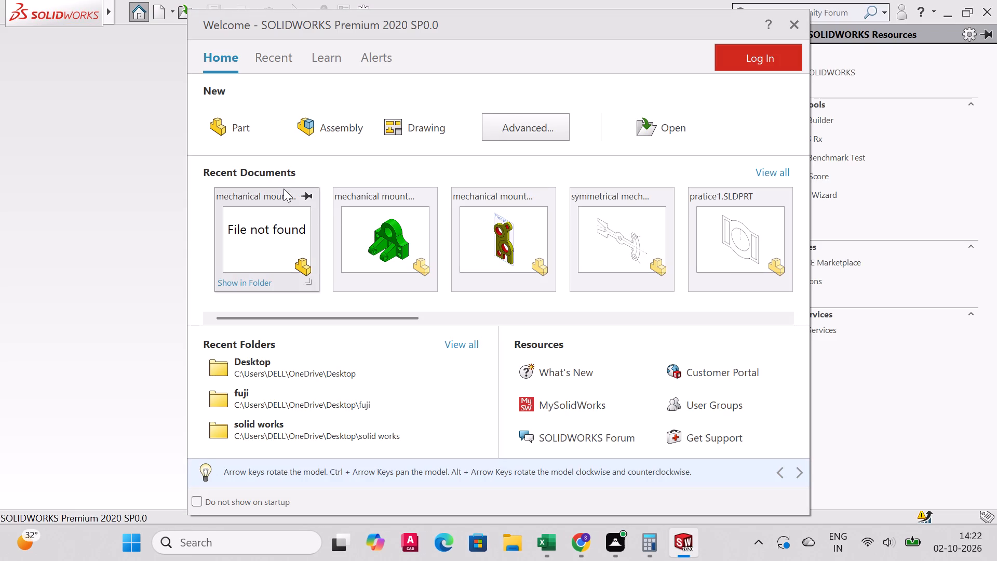
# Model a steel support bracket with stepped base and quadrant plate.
# Remove the missing-file entry from the recent documents and close the welcome window.
pyautogui.rightClick(271, 200)
pyautogui.click(330, 285)
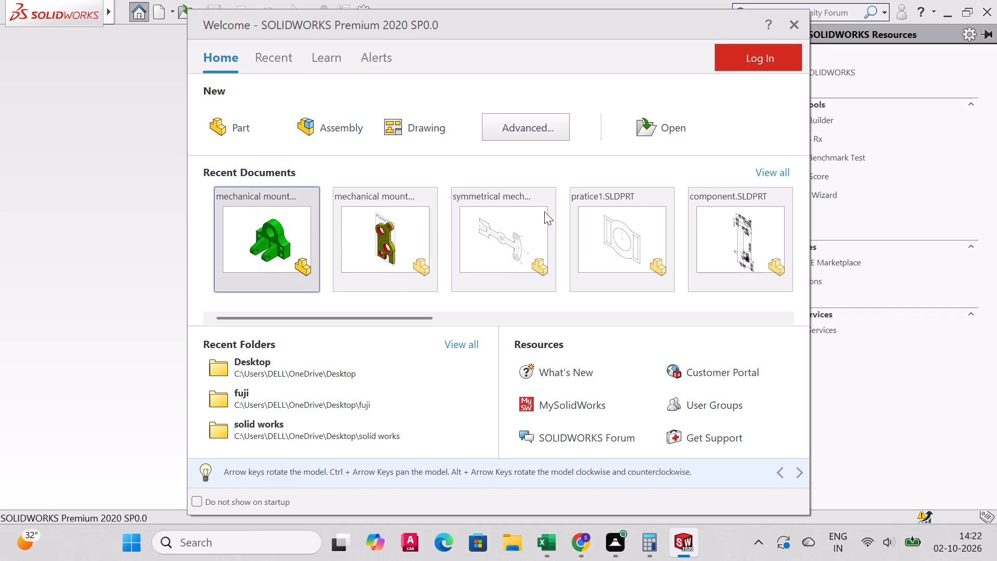
pyautogui.click(791, 30)
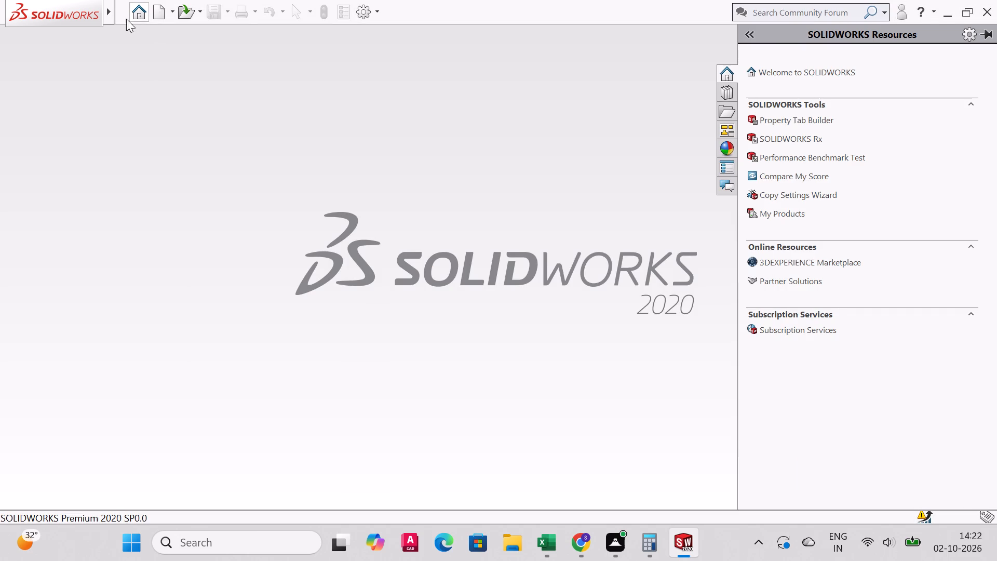
# Create a new part document.
pyautogui.click(105, 15)
pyautogui.click(120, 11)
pyautogui.click(144, 39)
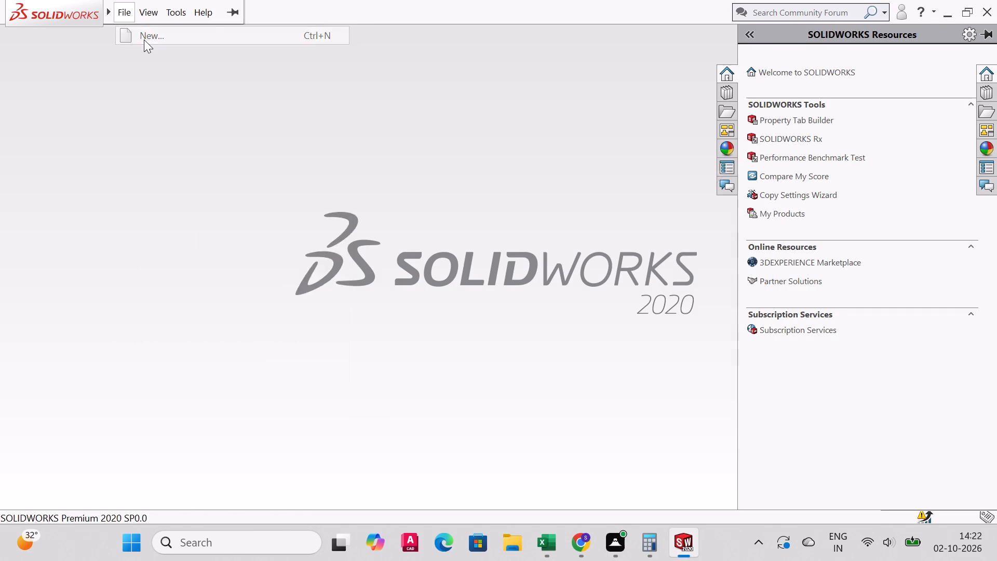
pyautogui.click(266, 283)
pyautogui.click(603, 499)
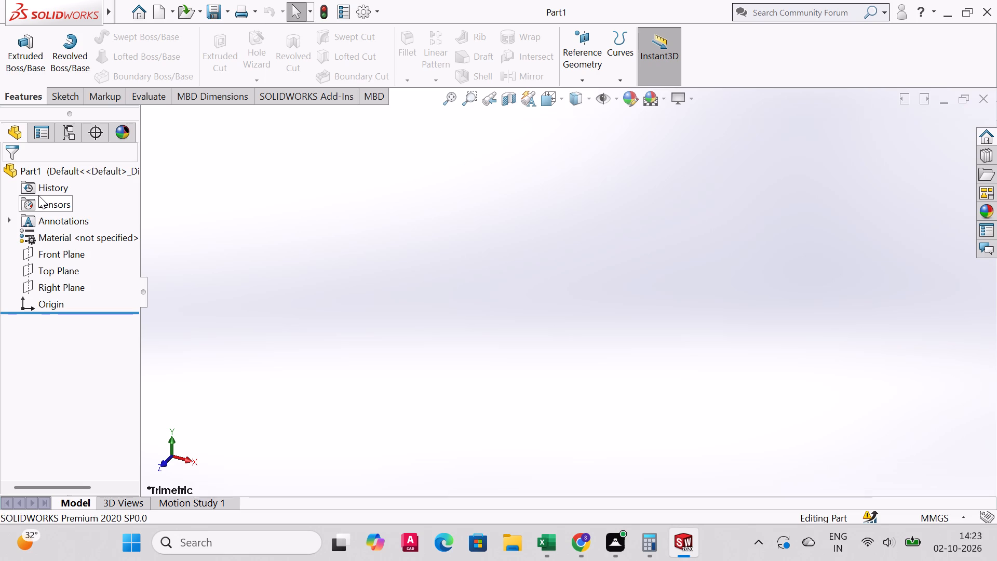
# Start a sketch on the Front Plane.
pyautogui.scroll(1, 38, 195)
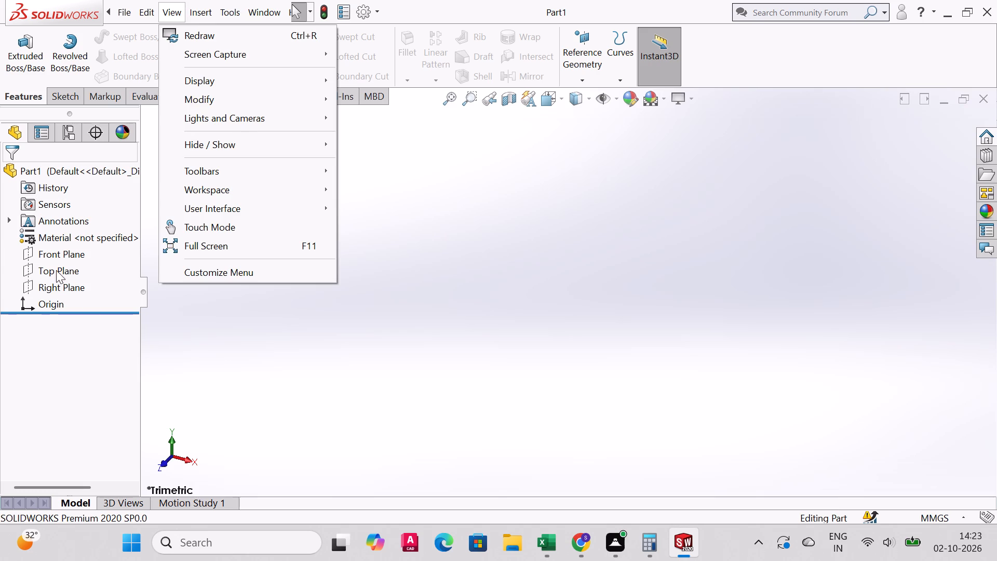
pyautogui.click(56, 260)
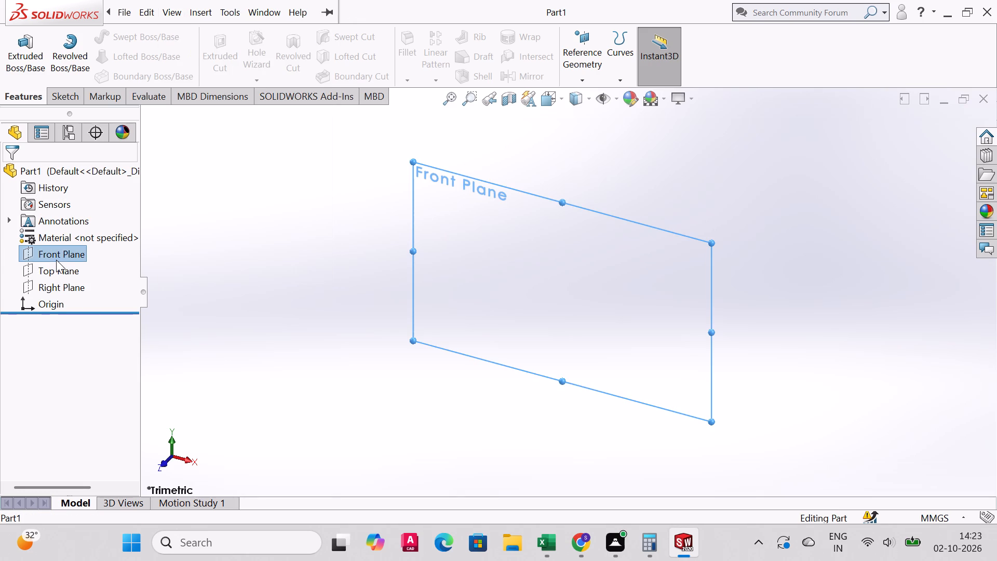
pyautogui.click(61, 247)
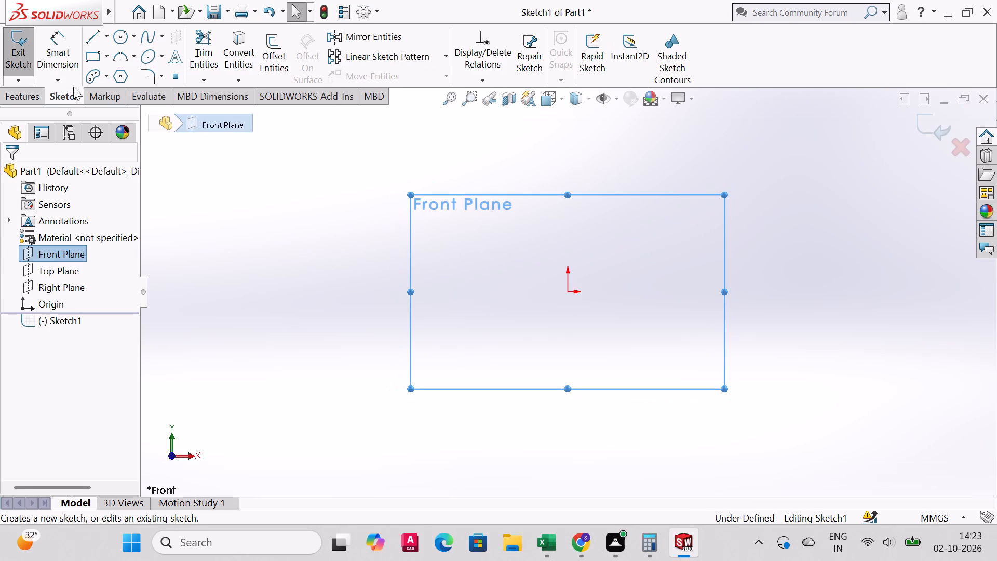
# Sketch a horizontal line about 75.4 mm long starting at the origin and extending along positive X.
pyautogui.click(95, 34)
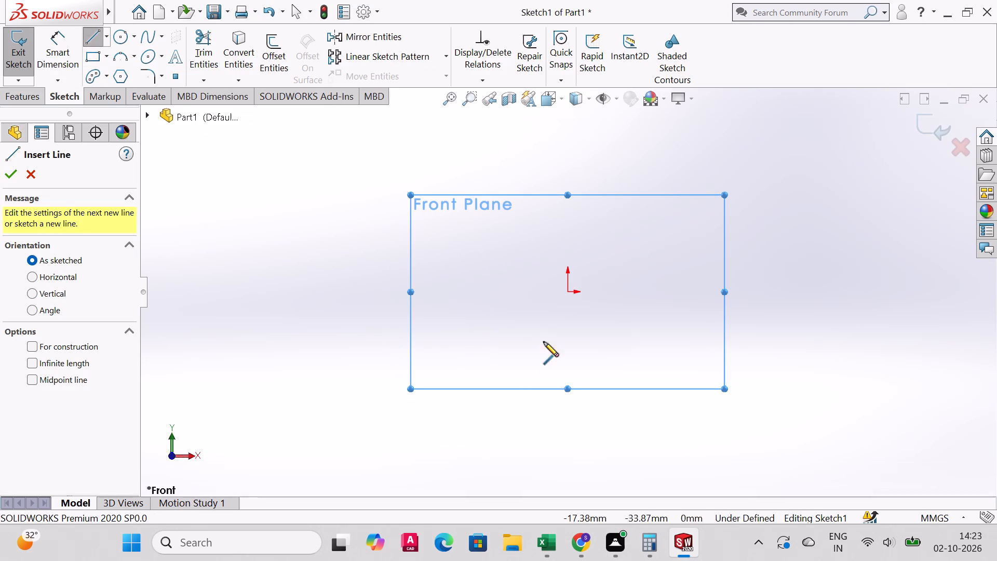
pyautogui.click(568, 293)
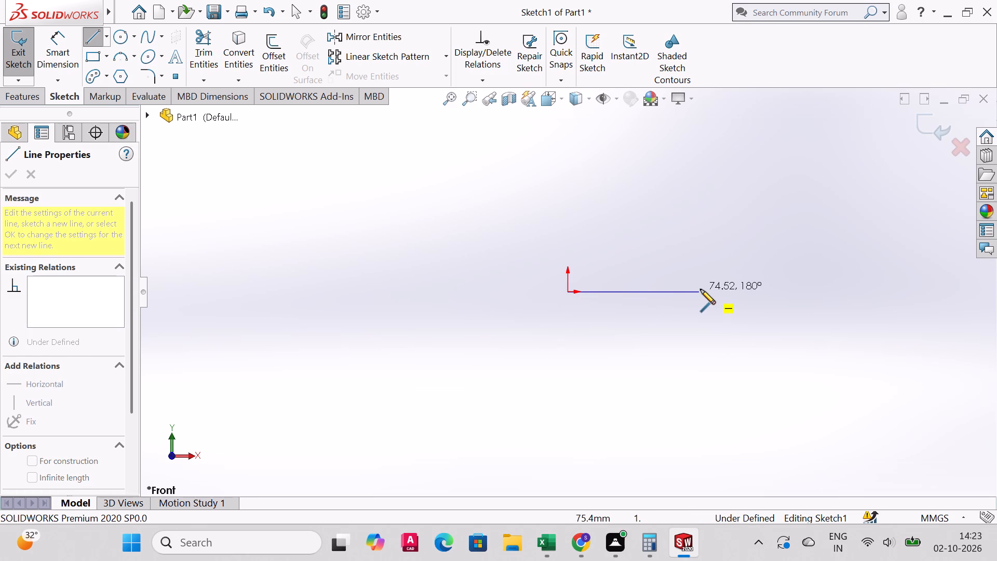
pyautogui.click(700, 289)
pyautogui.rightClick(700, 289)
pyautogui.click(723, 297)
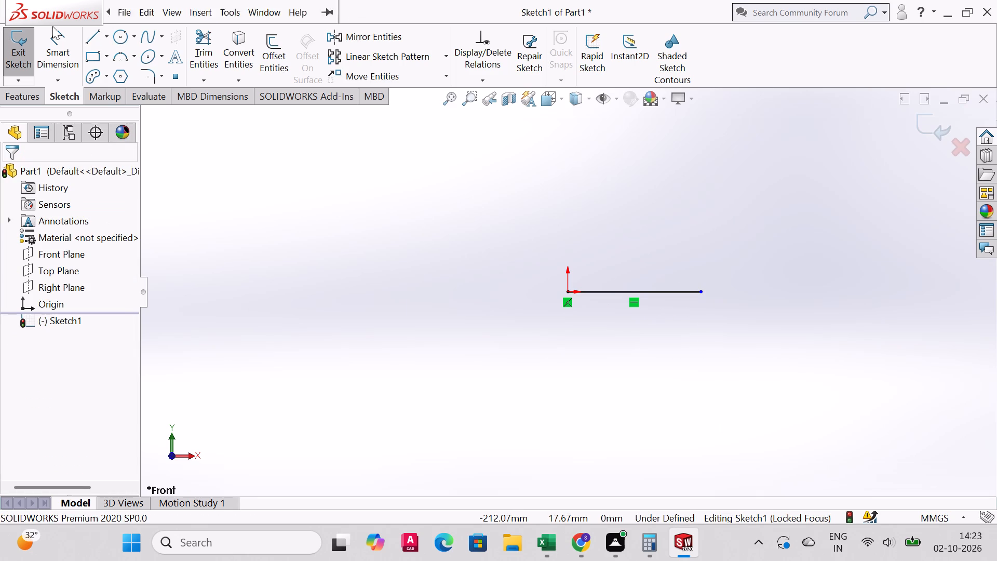
# Dimension the horizontal line's length as 75 mm, with the dimension placed below the line.
pyautogui.click(60, 33)
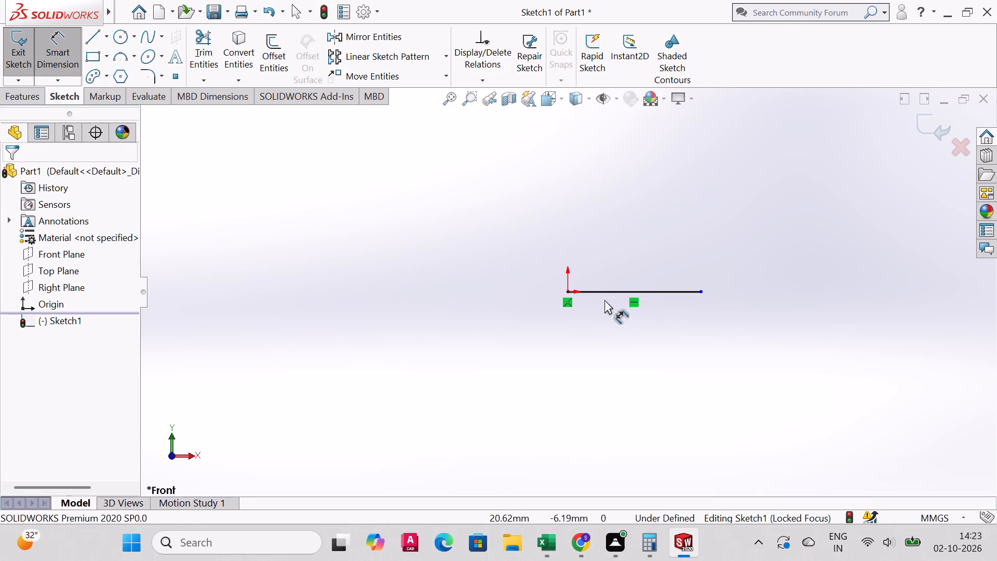
pyautogui.click(605, 293)
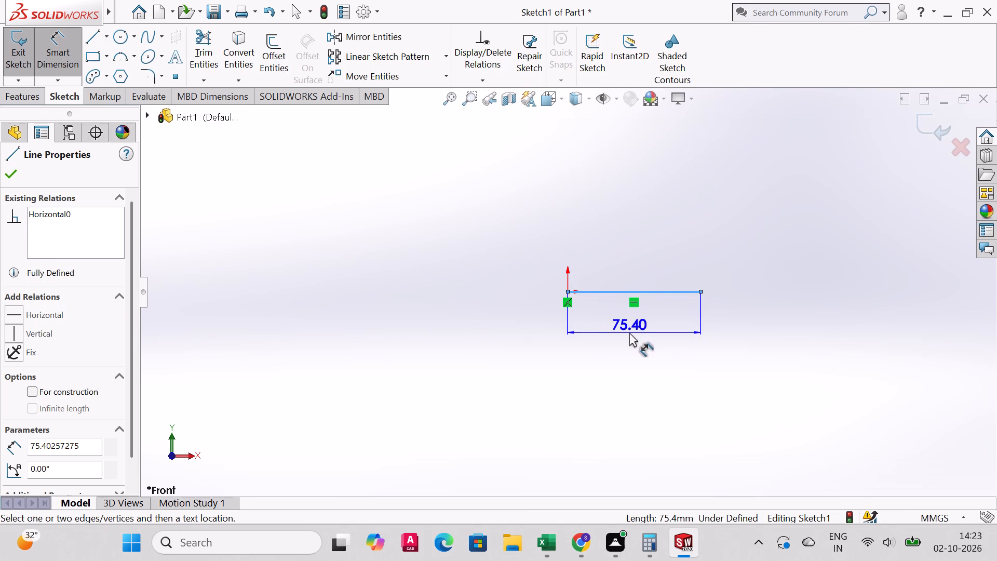
pyautogui.click(629, 332)
pyautogui.write('75')
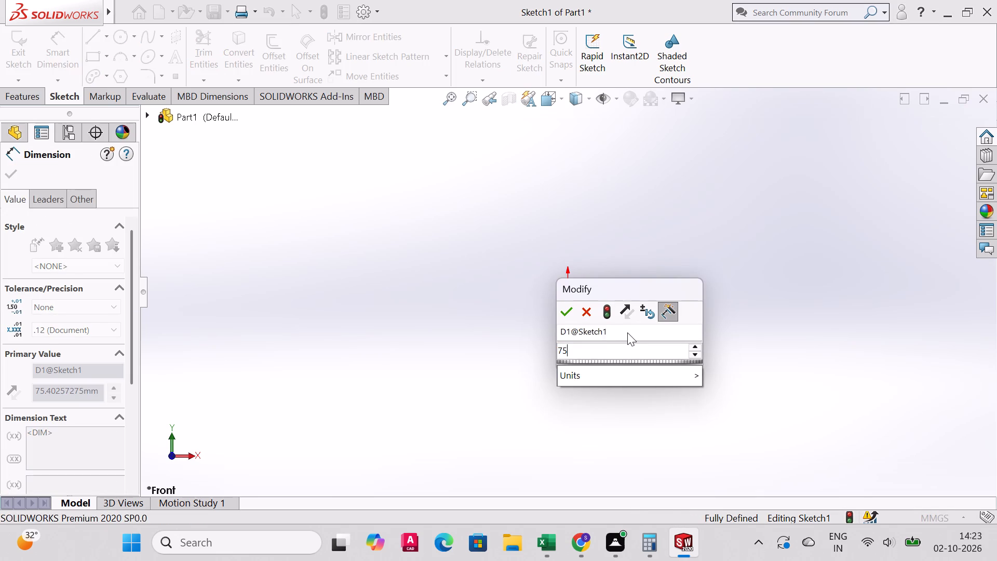
pyautogui.click(560, 314)
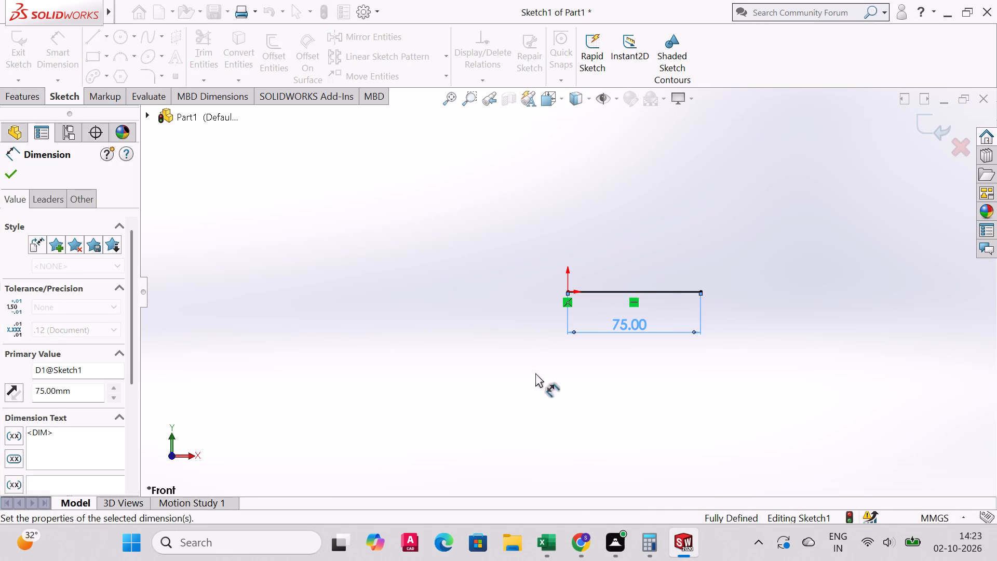
pyautogui.click(16, 177)
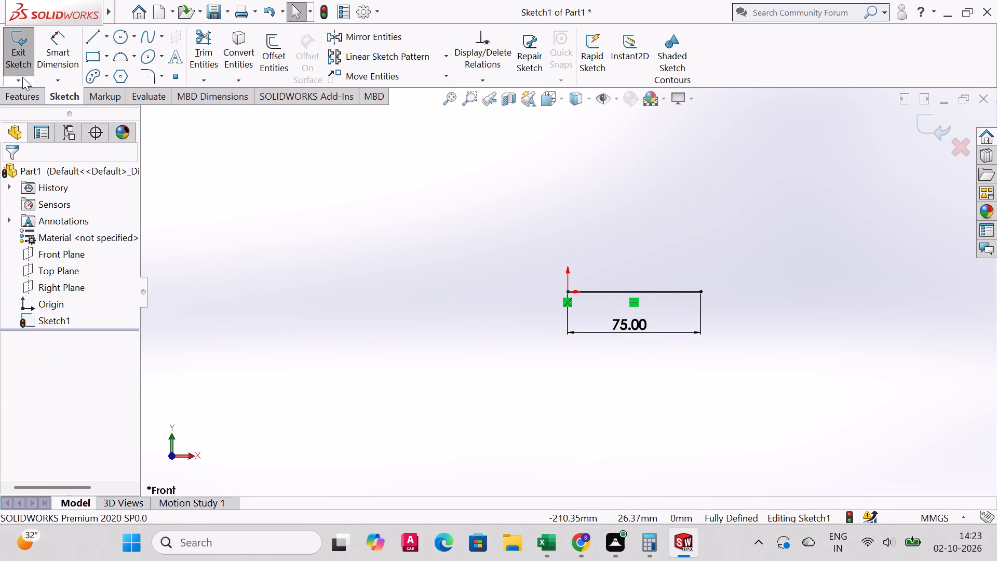
# Sketch a second horizontal line about 90.2 mm long, continuing collinearly from the free end of the 75 mm line.
pyautogui.click(96, 40)
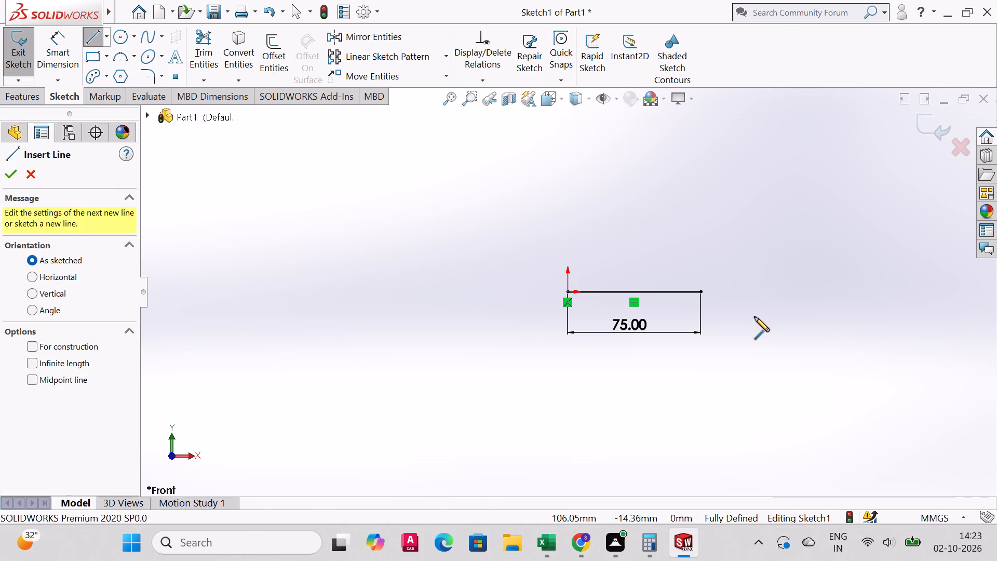
pyautogui.click(702, 292)
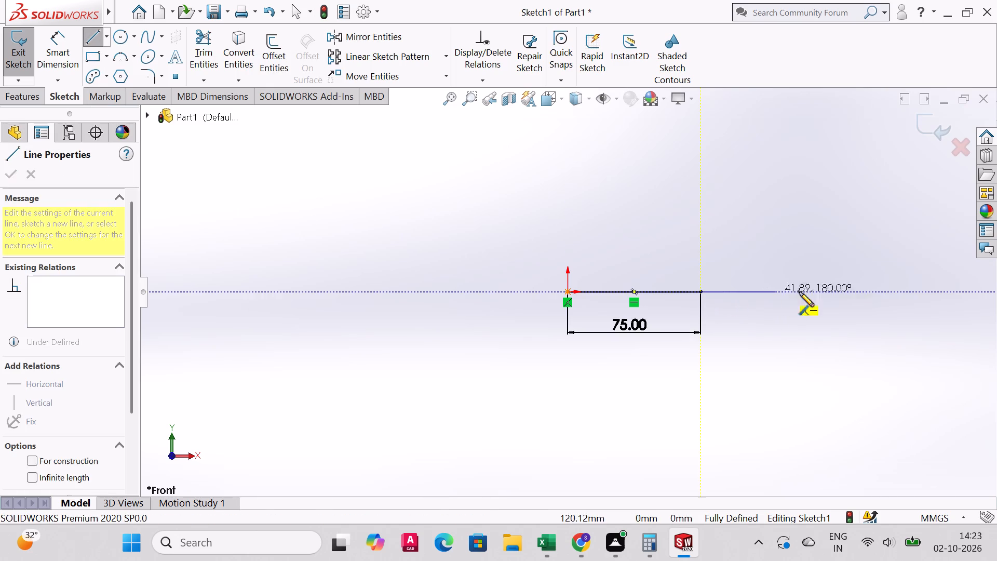
pyautogui.click(860, 293)
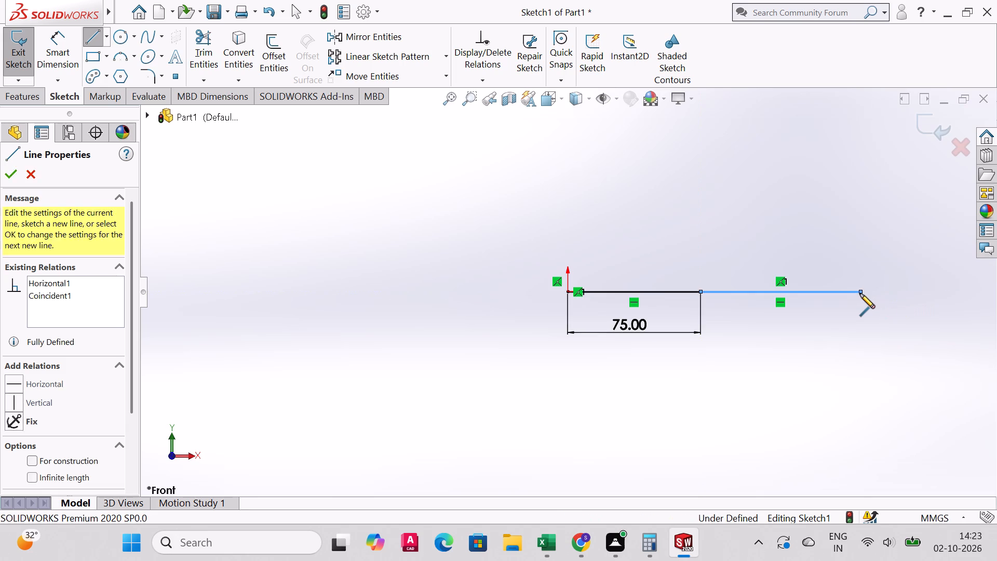
pyautogui.rightClick(859, 293)
pyautogui.click(879, 304)
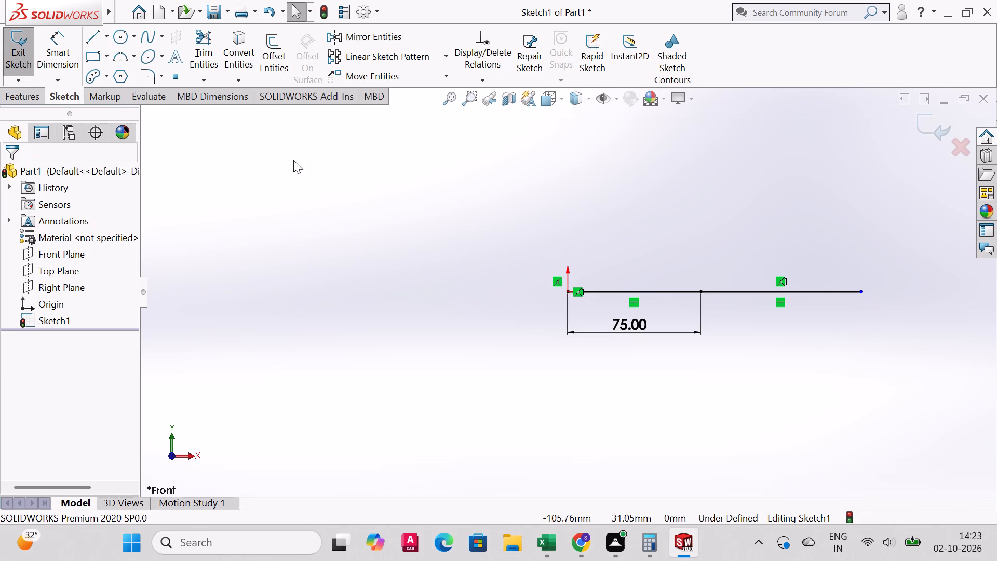
# Dimension the second horizontal line's length as 90 mm and centre the dimension text below it.
pyautogui.click(38, 52)
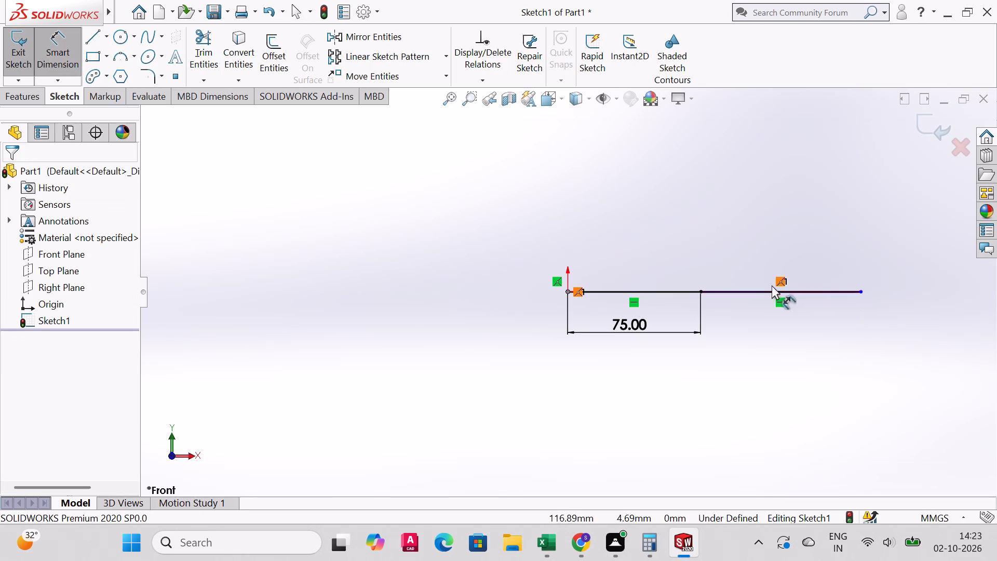
pyautogui.click(759, 291)
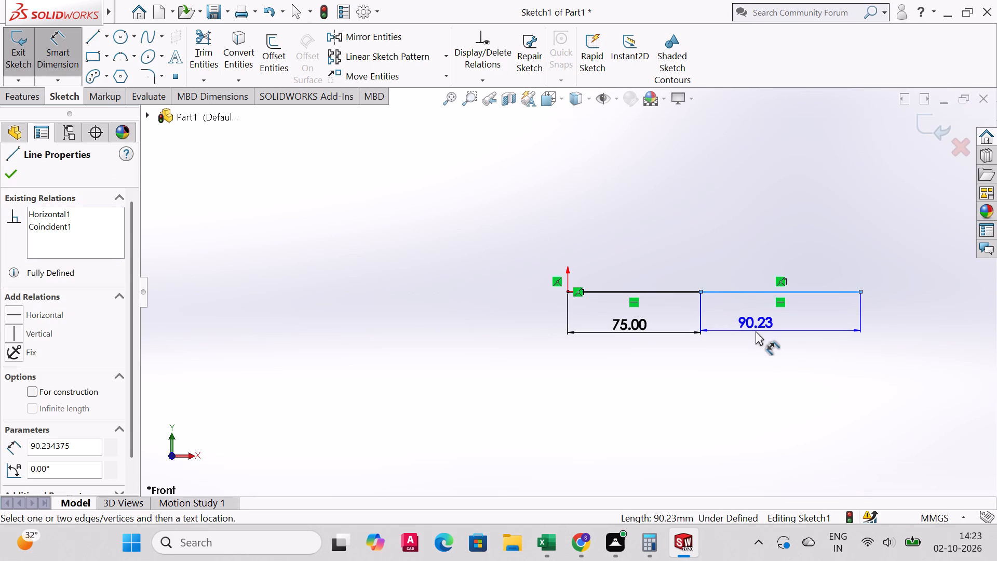
pyautogui.click(756, 332)
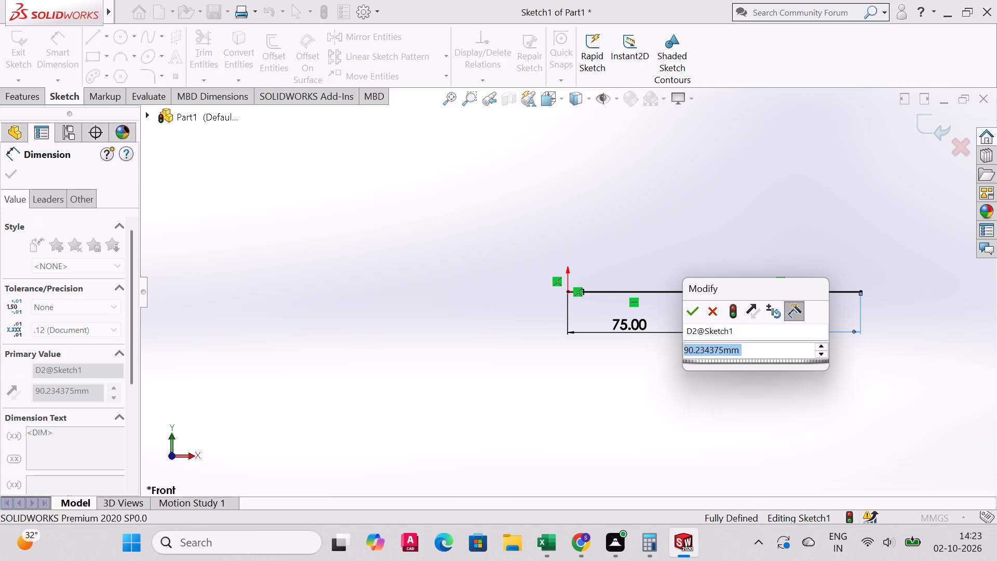
pyautogui.write('90')
pyautogui.press('Return')
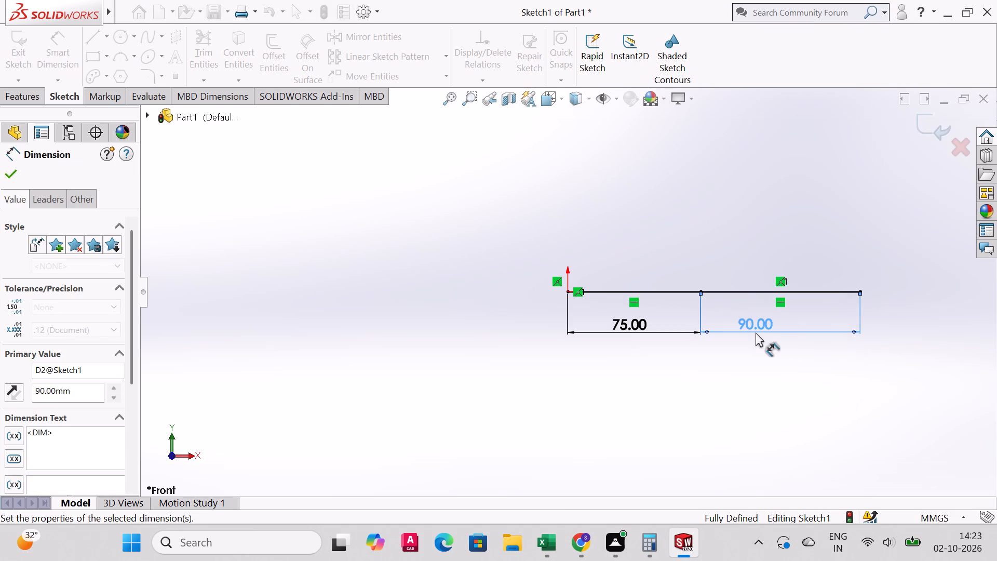
pyautogui.moveTo(762, 327); pyautogui.dragTo(783, 329)
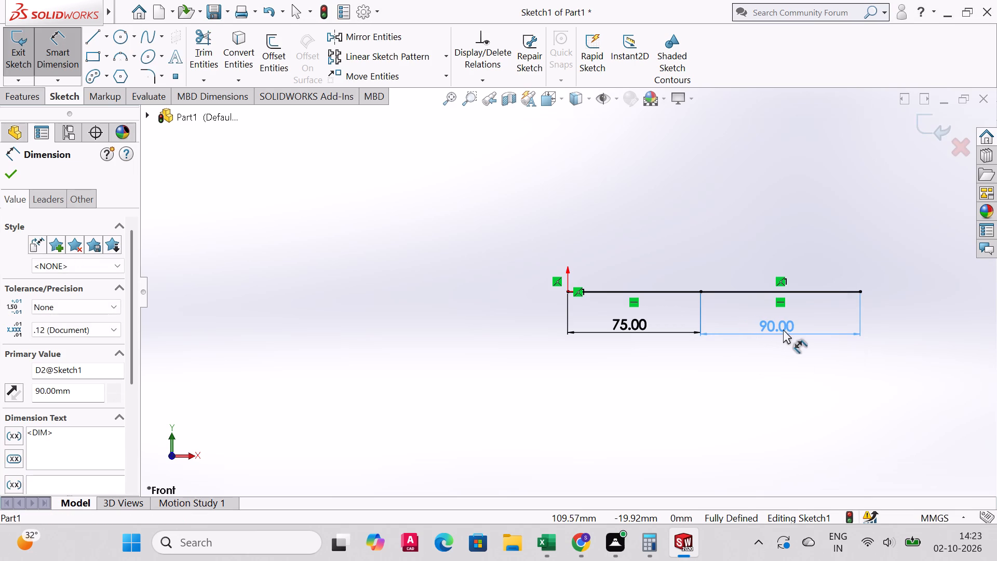
pyautogui.moveTo(783, 329); pyautogui.dragTo(784, 329)
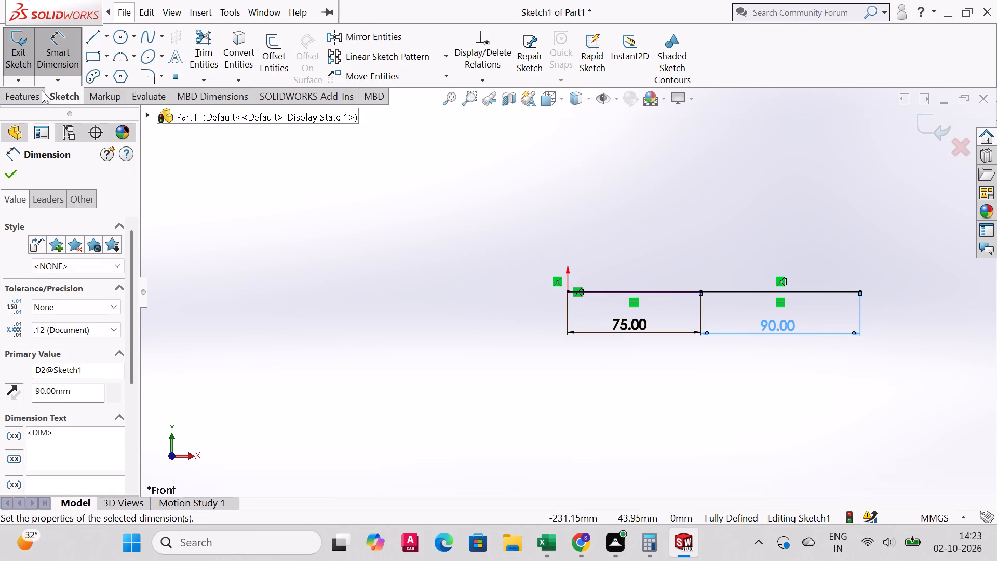
pyautogui.click(19, 169)
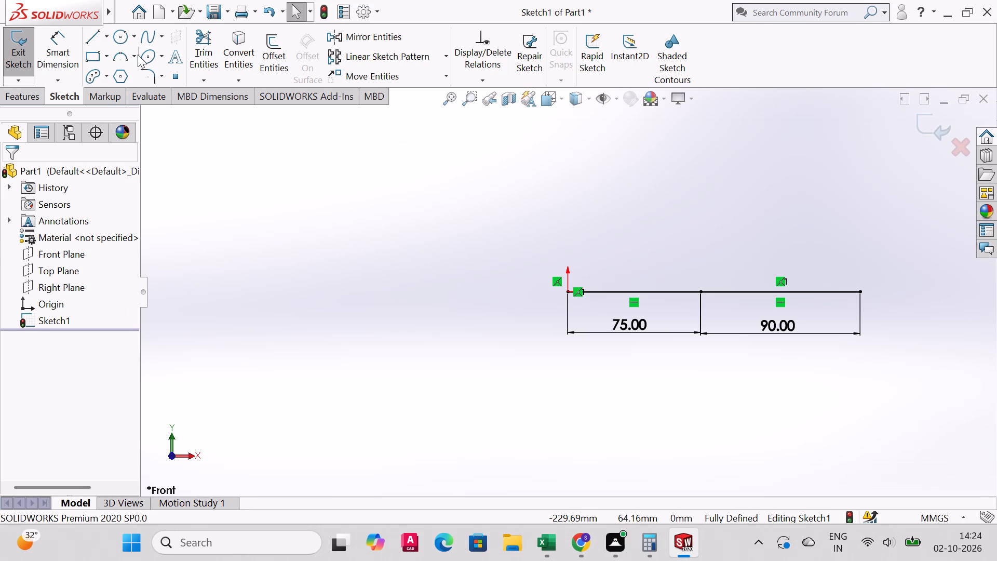
# Sketch a vertical line about 23 mm long going up from the origin.
pyautogui.click(88, 34)
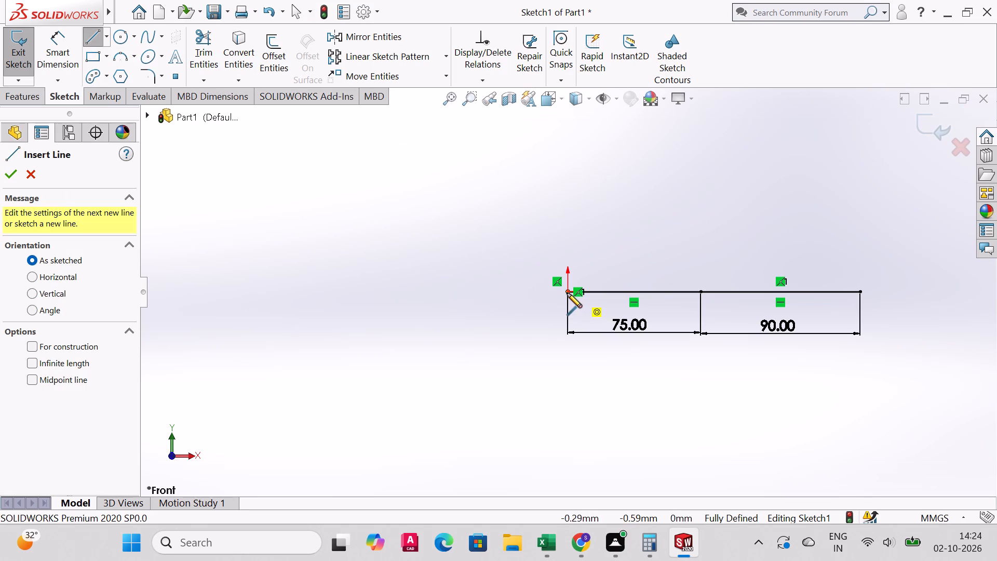
pyautogui.click(568, 291)
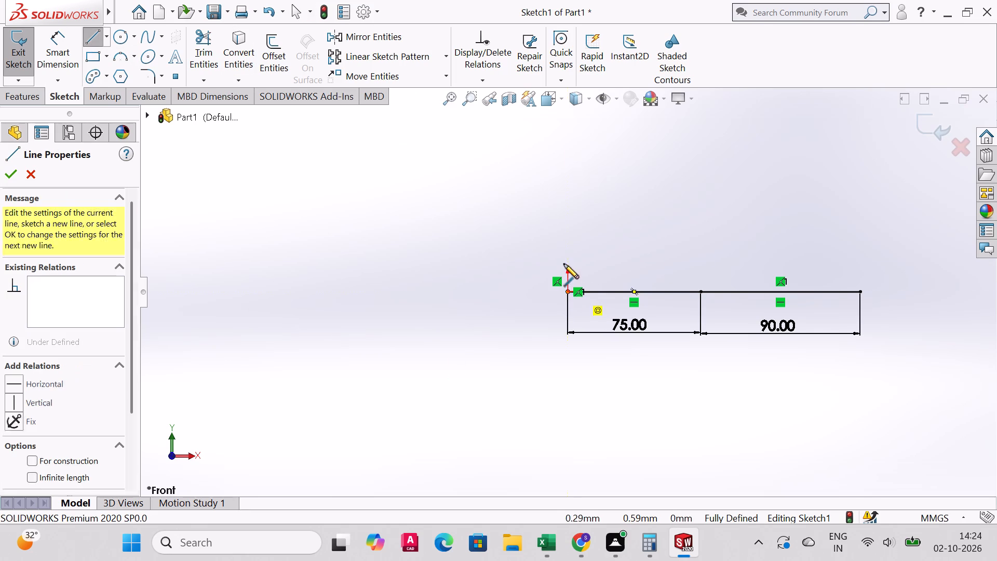
pyautogui.click(570, 251)
pyautogui.rightClick(568, 252)
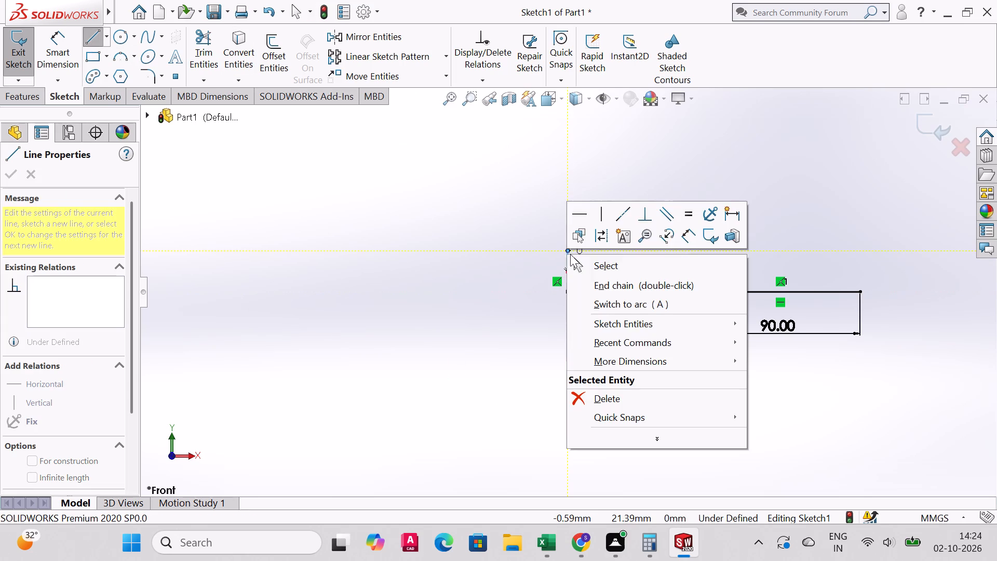
pyautogui.click(599, 263)
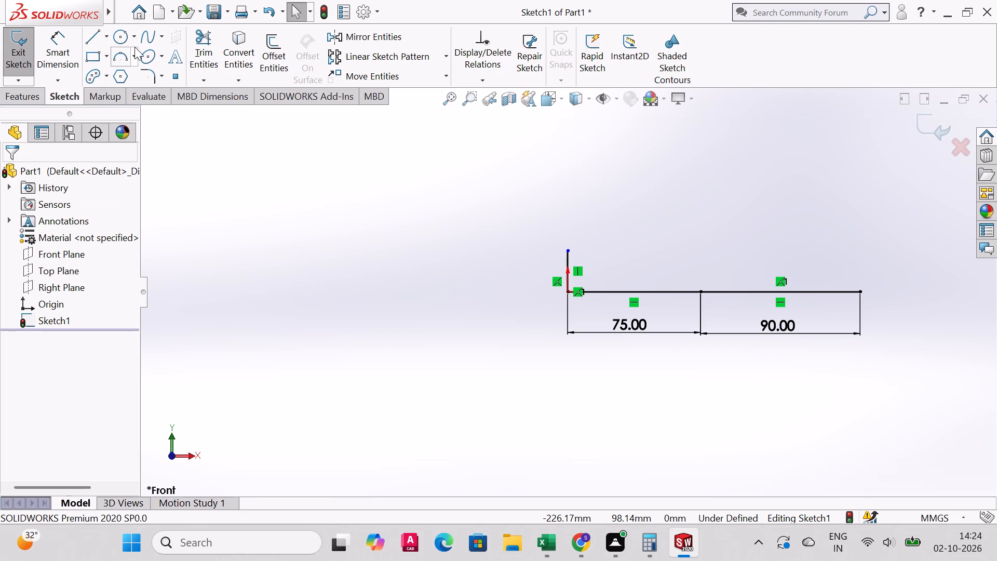
# Dimension the vertical line's length as 16 mm, with the dimension placed on the side away from the horizontal lines.
pyautogui.click(70, 49)
pyautogui.click(567, 265)
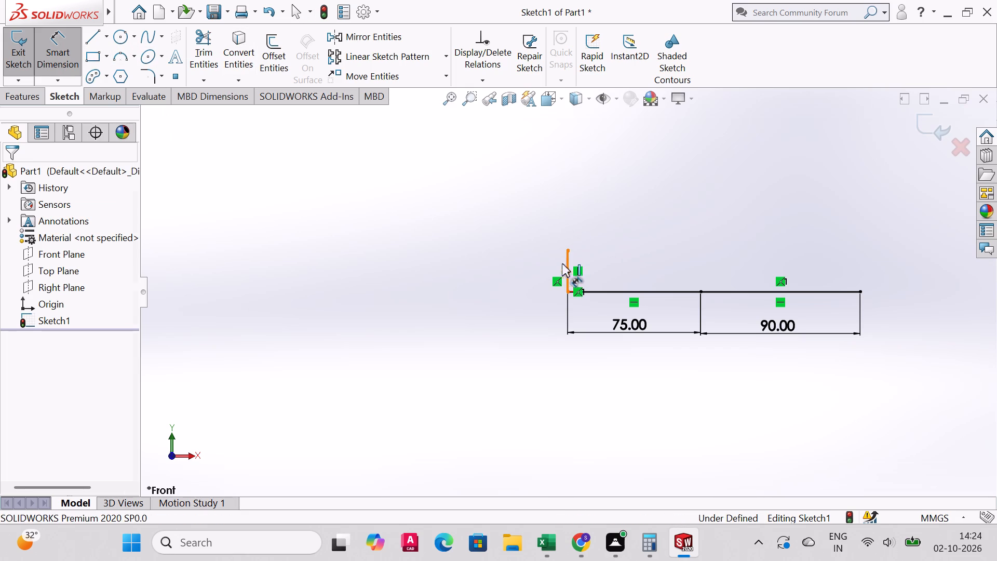
pyautogui.click(544, 271)
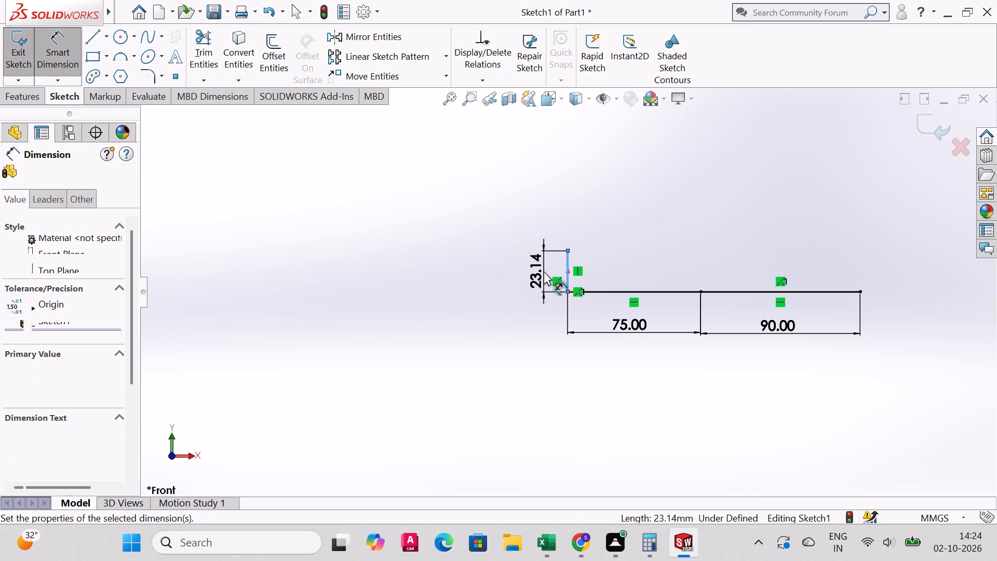
pyautogui.write('16')
pyautogui.click(485, 247)
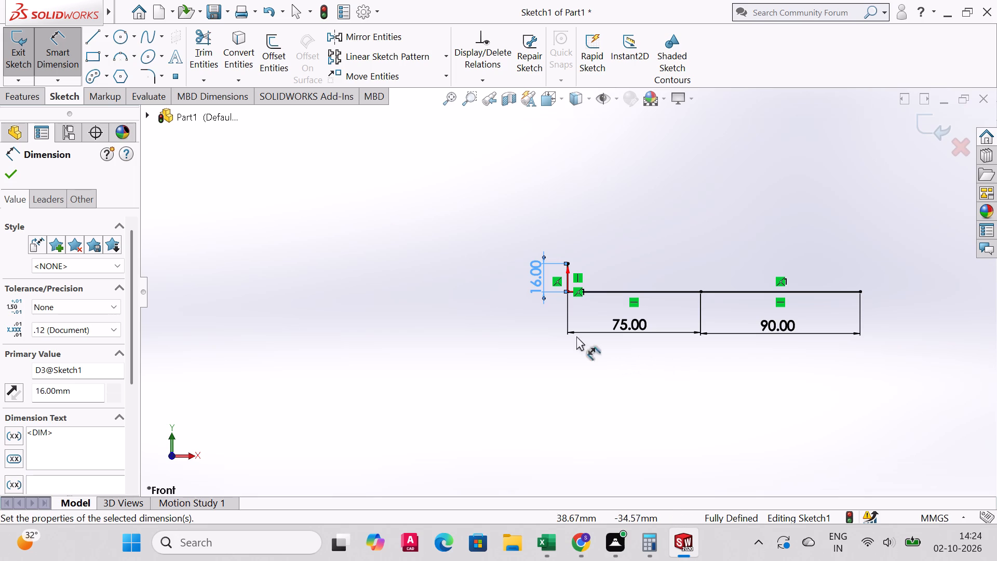
pyautogui.click(9, 171)
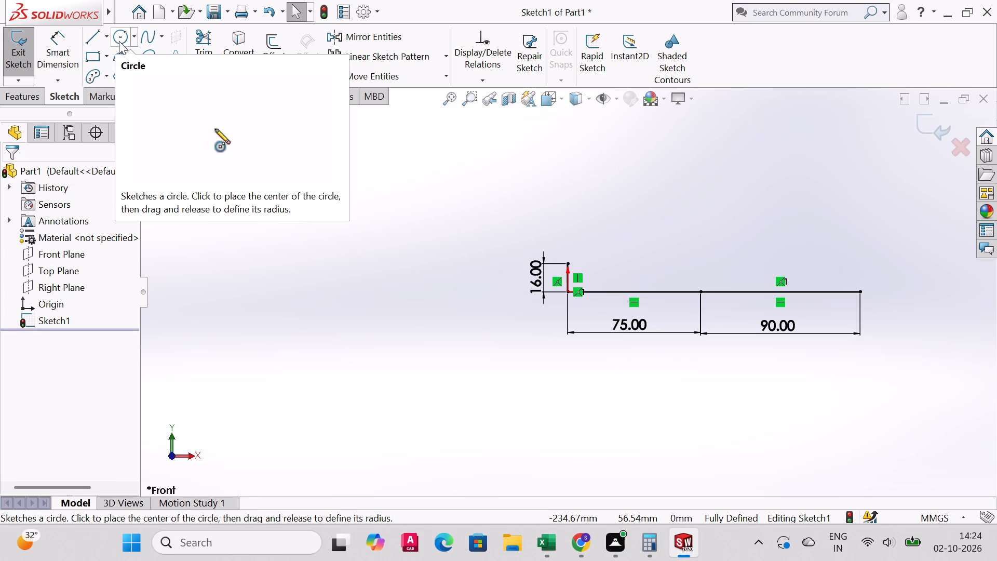
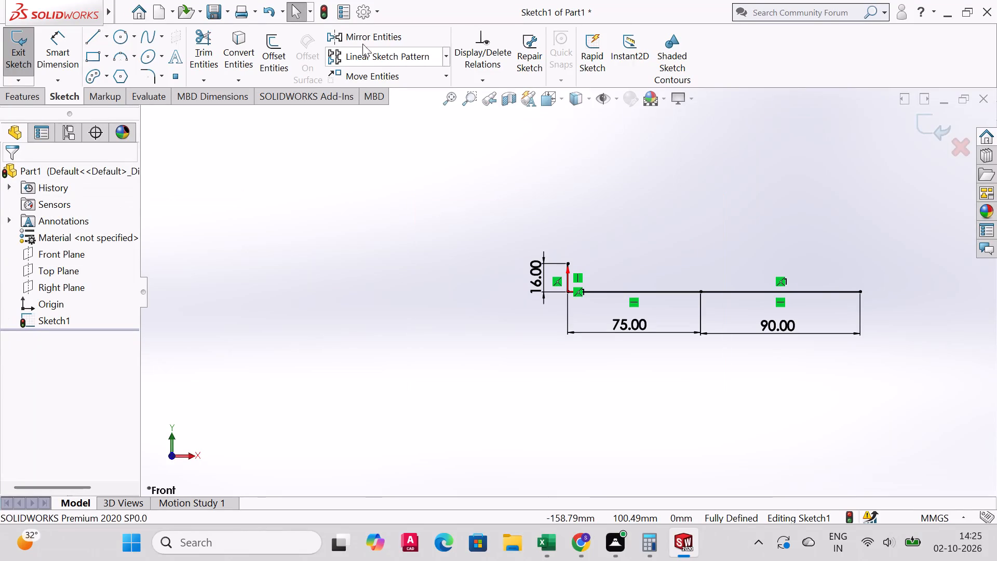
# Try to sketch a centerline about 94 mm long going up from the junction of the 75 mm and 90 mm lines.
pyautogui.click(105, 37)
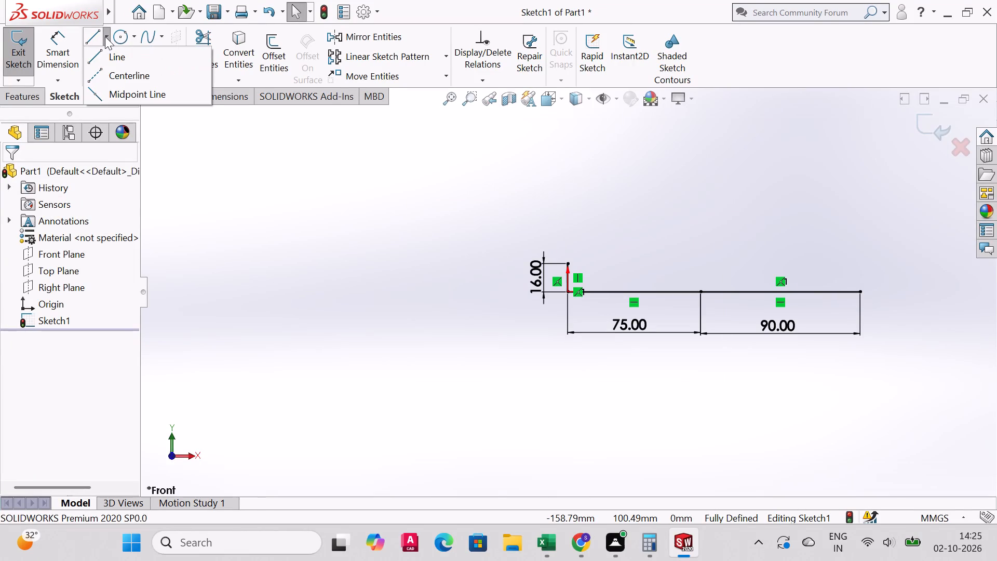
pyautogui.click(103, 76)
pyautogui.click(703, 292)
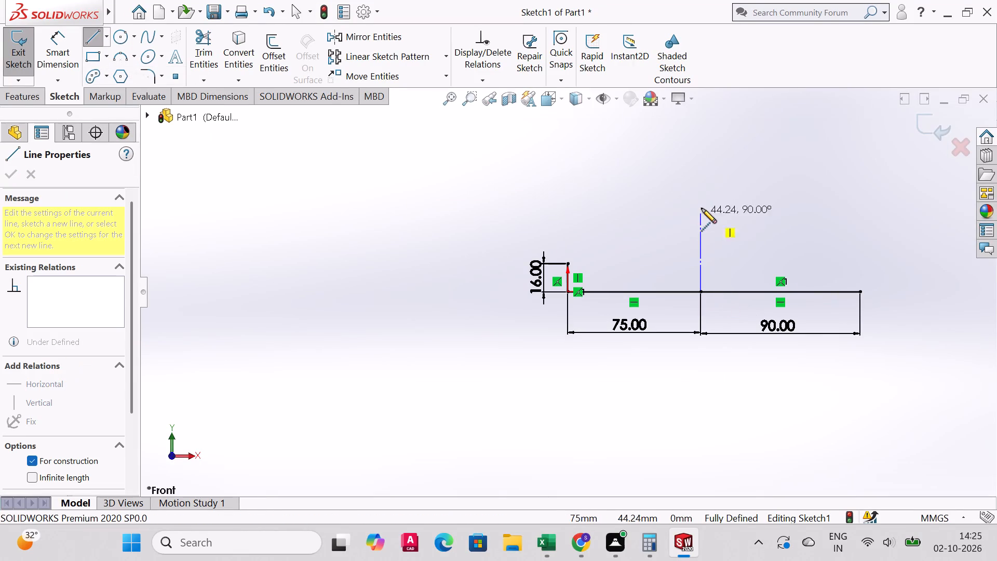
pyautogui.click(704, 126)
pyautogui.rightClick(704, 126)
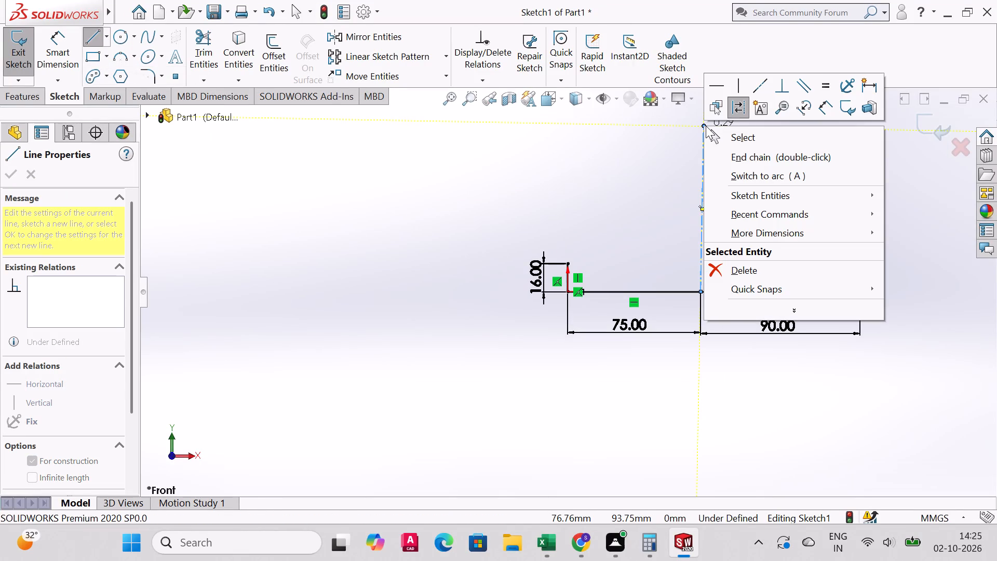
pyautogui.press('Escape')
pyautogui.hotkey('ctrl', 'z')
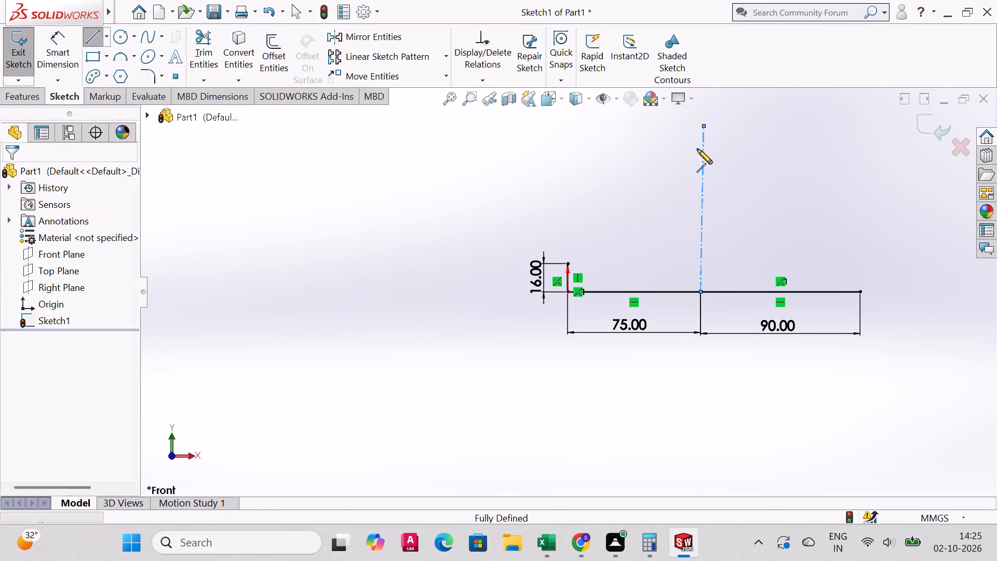
# Sketch a vertical centerline going up from the junction of the 75 mm and 90 mm lines.
pyautogui.click(106, 41)
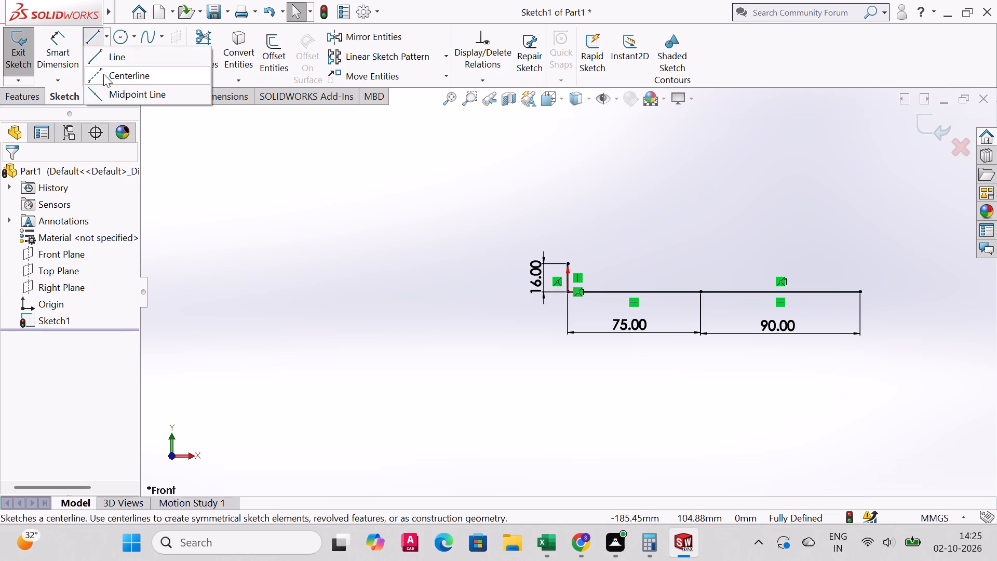
pyautogui.click(103, 74)
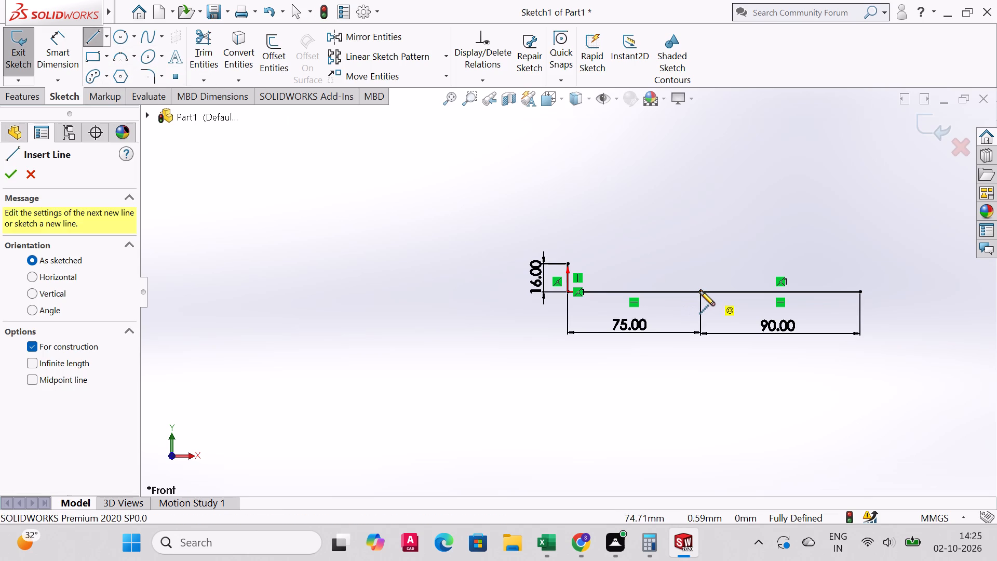
pyautogui.click(700, 290)
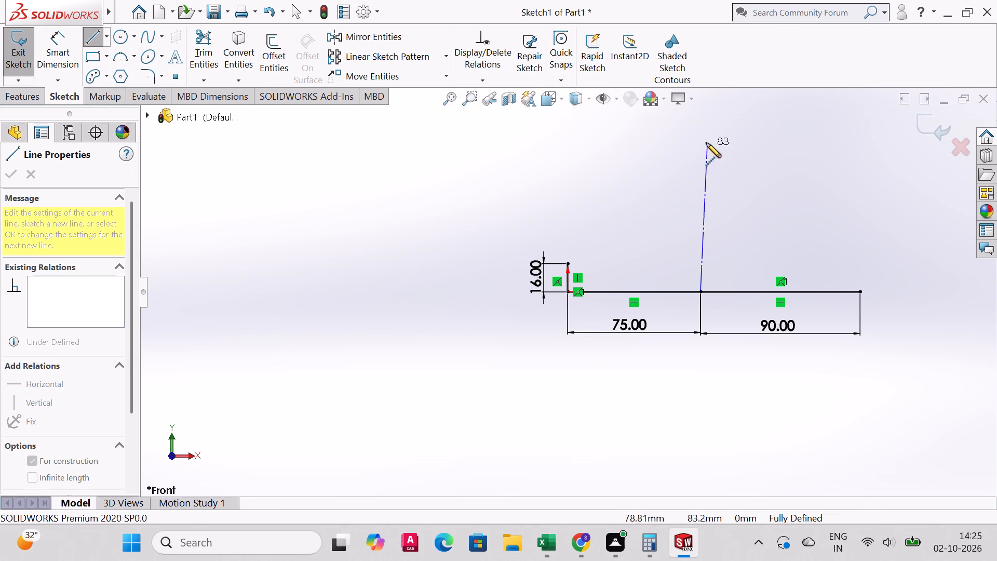
pyautogui.click(702, 125)
pyautogui.rightClick(702, 125)
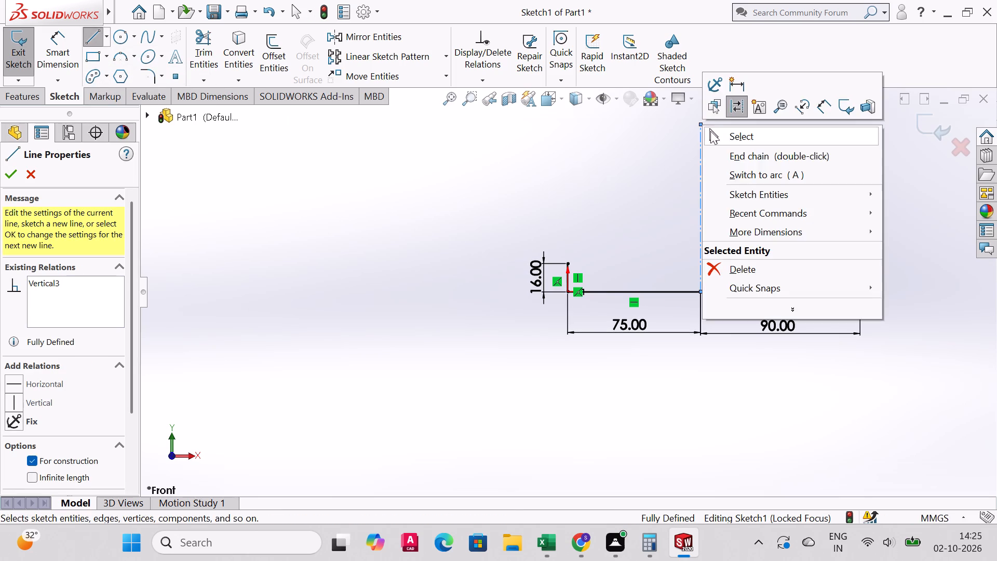
pyautogui.click(717, 135)
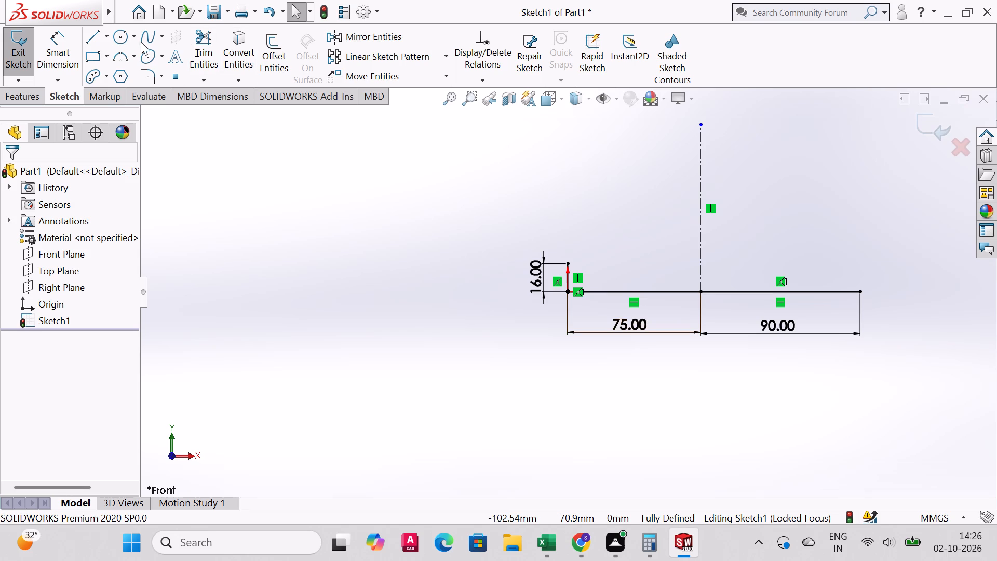
# Sketch a circle of about 20.7 mm radius centred on the centerline, about 36 mm above the horizontal lines.
pyautogui.click(126, 39)
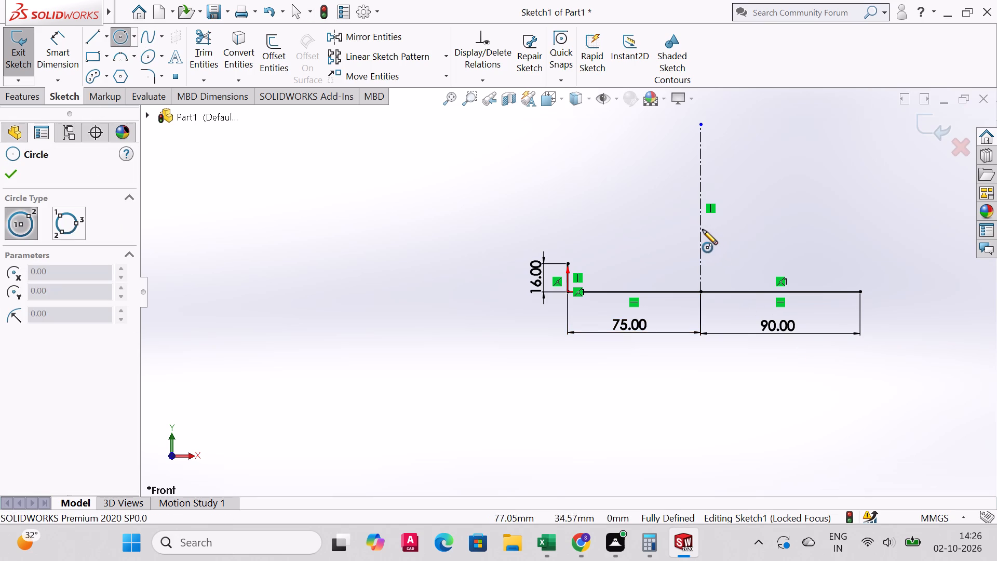
pyautogui.click(700, 228)
pyautogui.click(735, 241)
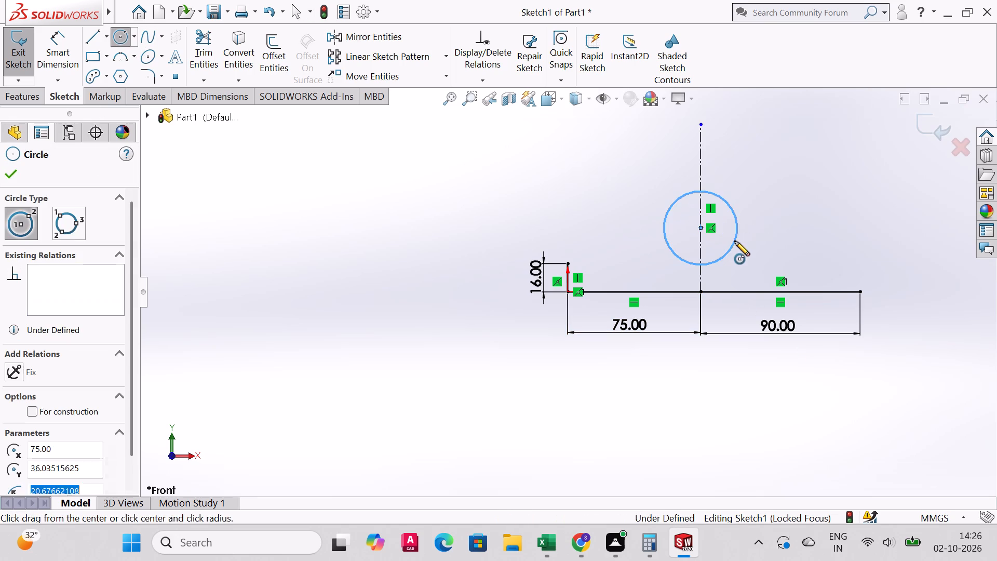
pyautogui.rightClick(735, 241)
pyautogui.click(783, 247)
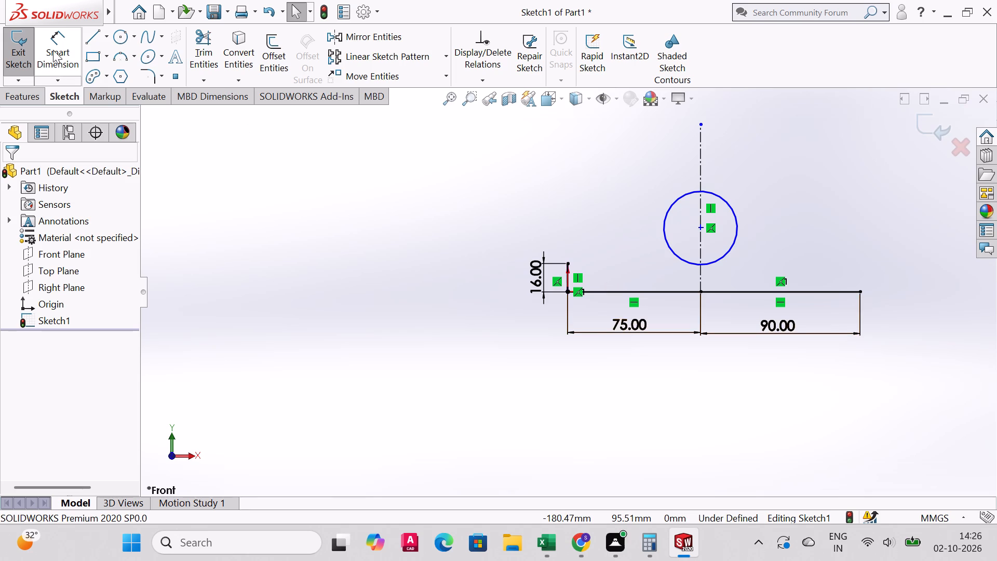
# Sketch a smaller concentric circle of about 12.6 mm radius inside the first circle.
pyautogui.click(116, 43)
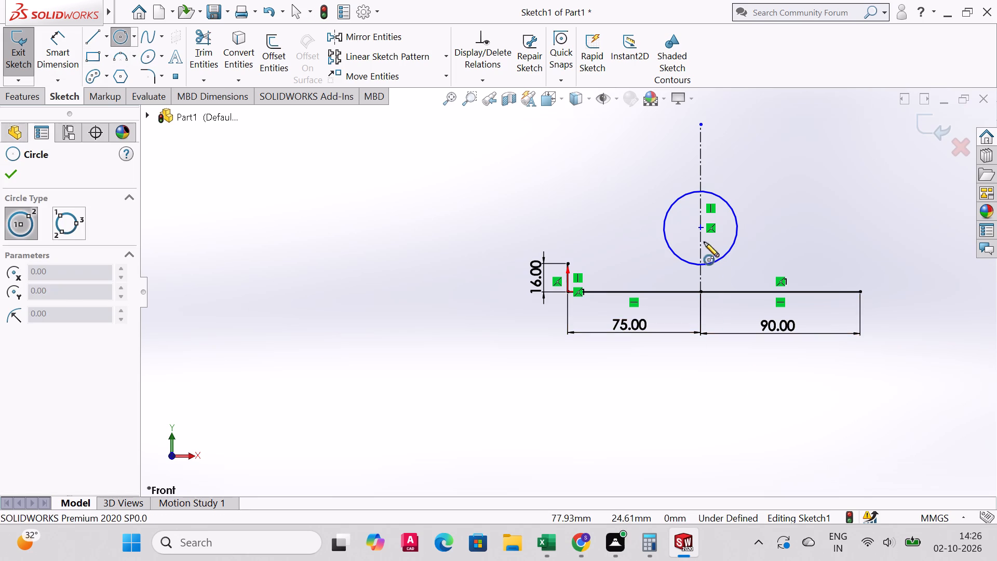
pyautogui.click(701, 228)
pyautogui.click(722, 235)
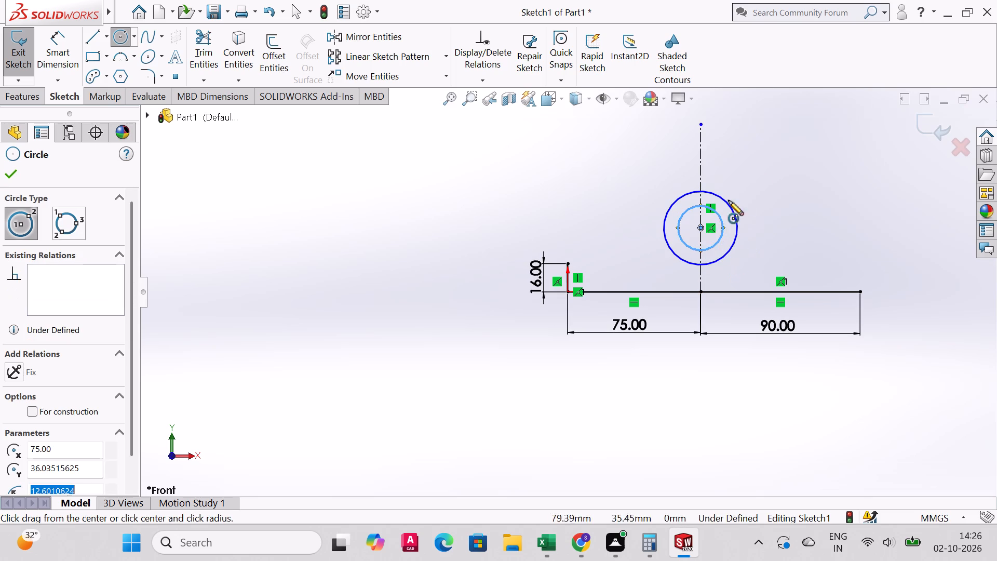
pyautogui.rightClick(758, 168)
pyautogui.click(810, 178)
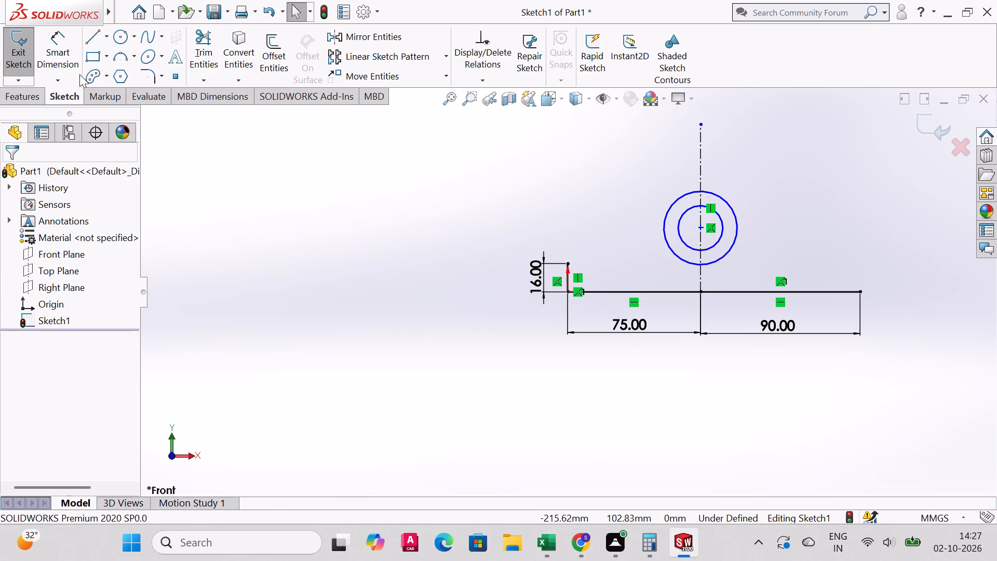
# Dimension the inner circle's diameter as 25 mm, with the text centred vertically beside the circles.
pyautogui.click(72, 55)
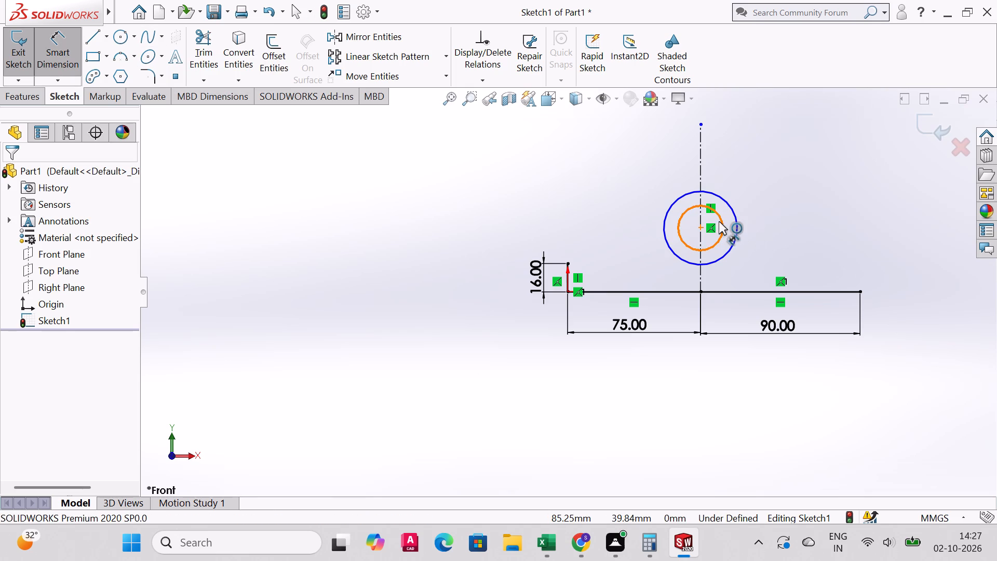
pyautogui.click(720, 220)
pyautogui.click(773, 207)
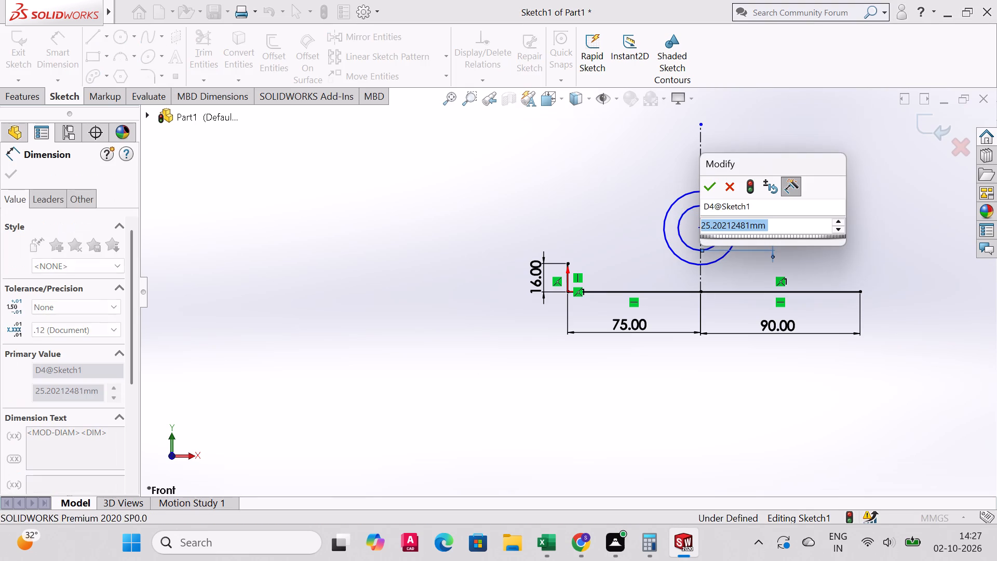
pyautogui.write('25')
pyautogui.press('Return')
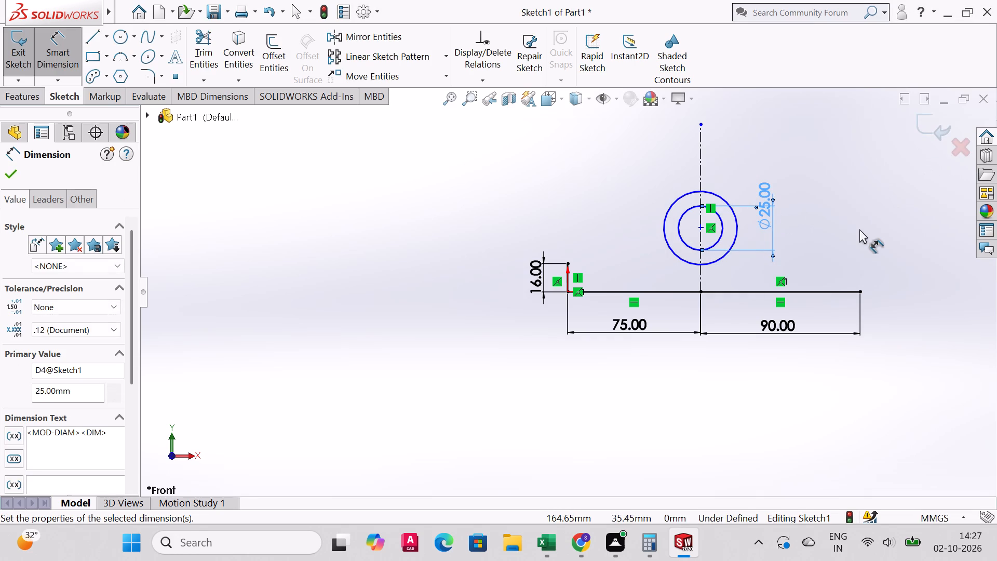
pyautogui.click(764, 209)
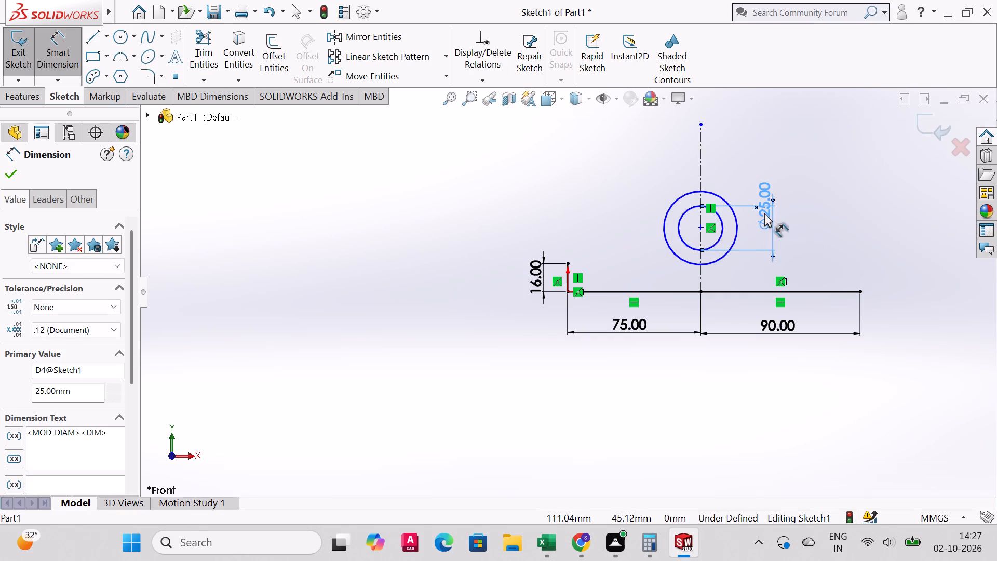
pyautogui.moveTo(764, 207); pyautogui.dragTo(765, 233)
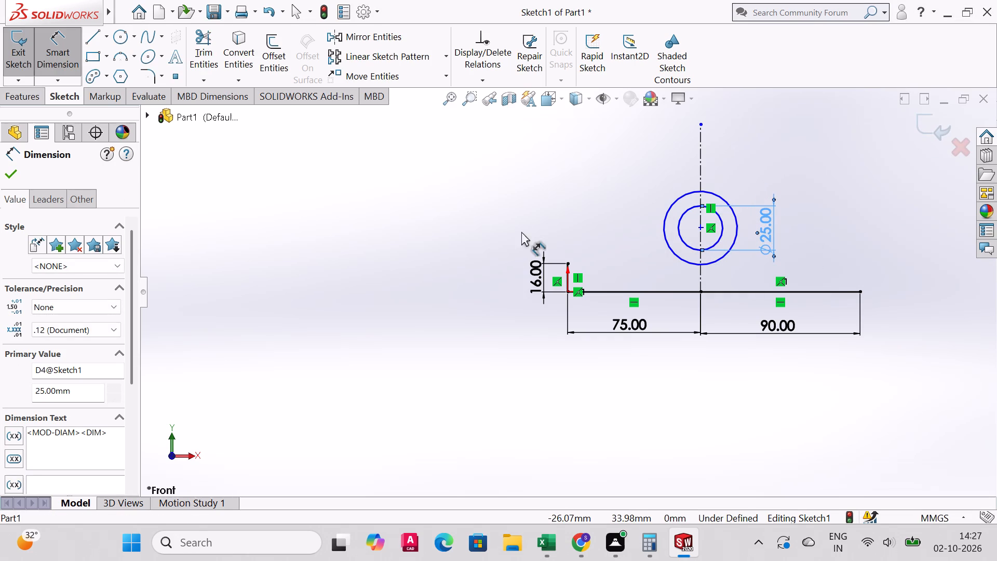
pyautogui.click(12, 174)
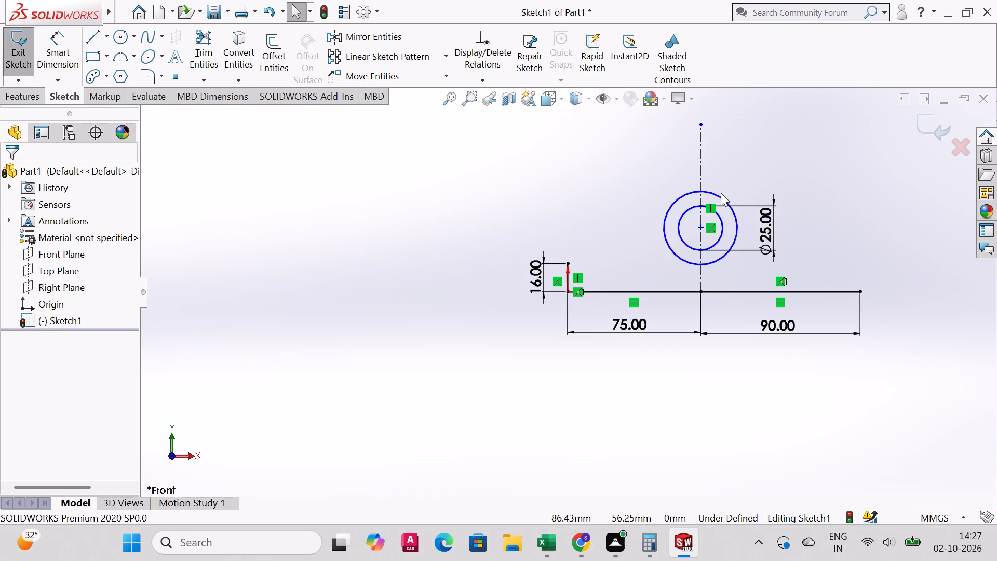
# Dimension the outer circle's diameter as 50 mm, with the text placed diagonally above the circle.
pyautogui.click(718, 196)
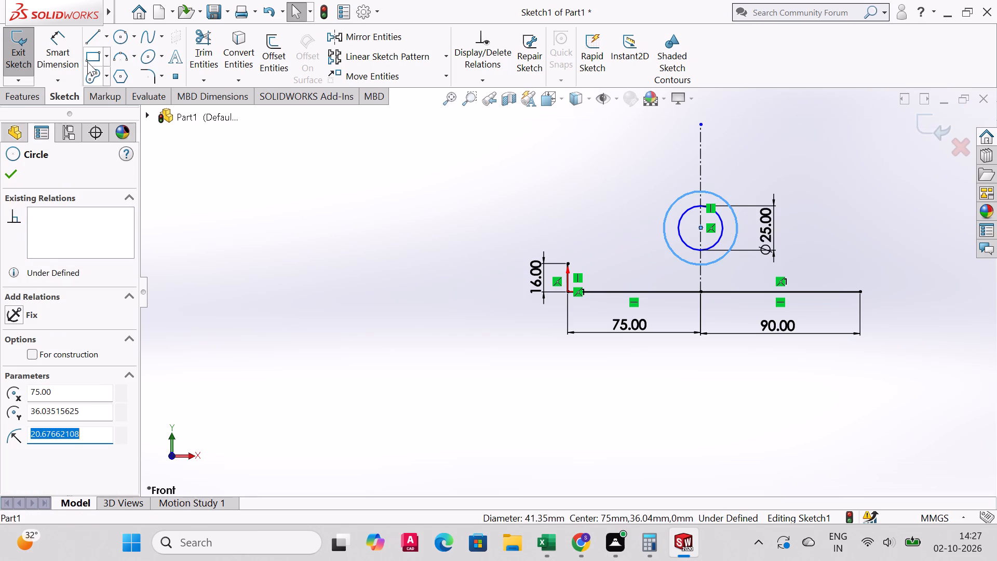
pyautogui.click(40, 48)
pyautogui.click(711, 193)
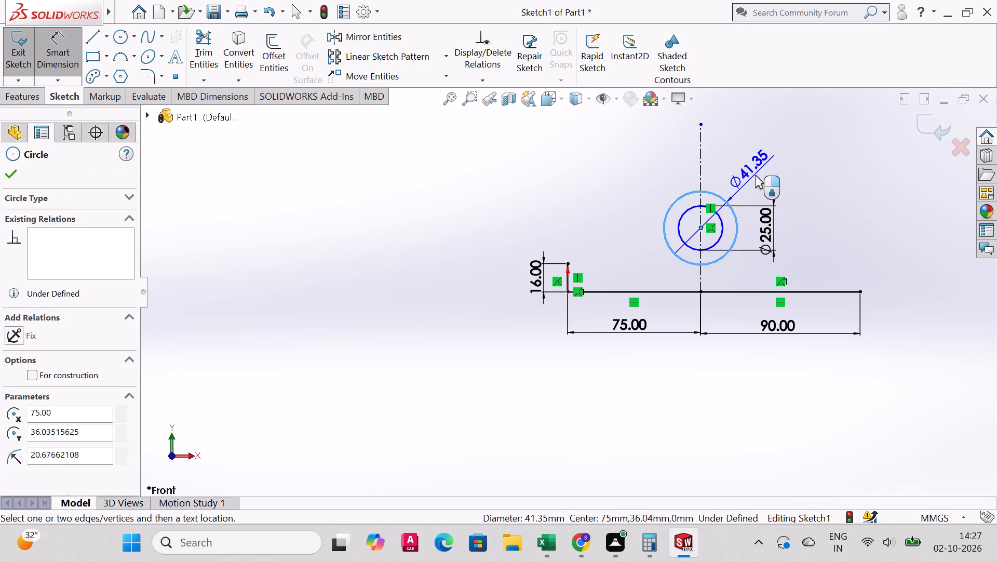
pyautogui.click(760, 171)
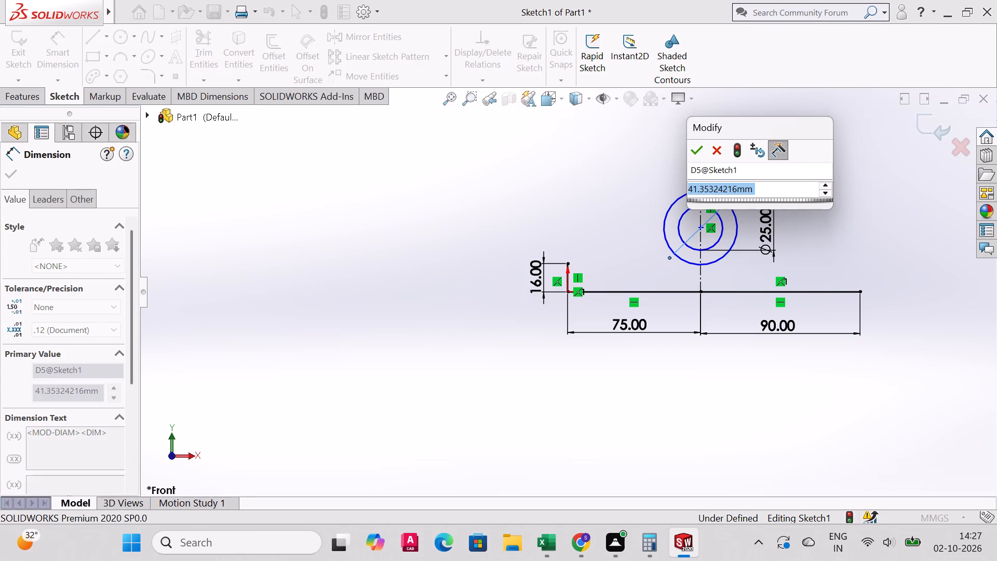
pyautogui.write('50')
pyautogui.press('Return')
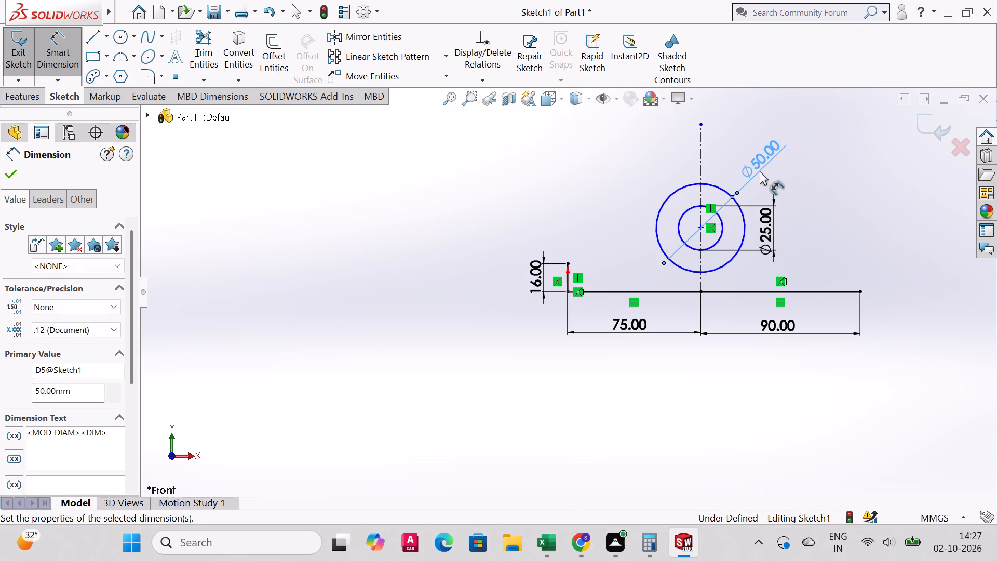
pyautogui.click(11, 170)
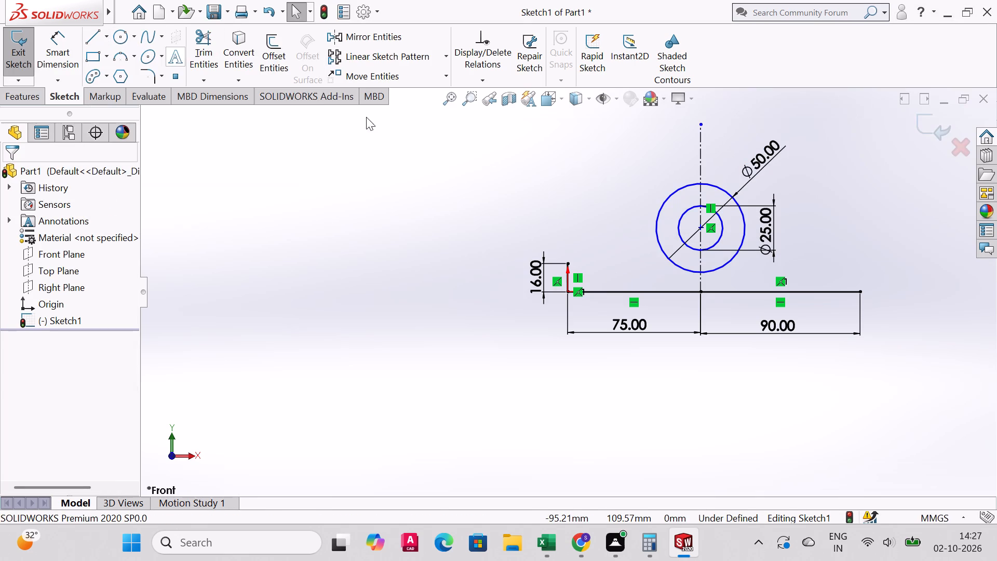
# Dimension the vertical distance from the junction of the horizontal lines to the circles' centre as 36 mm, placed beyond the 90 mm line's free end.
pyautogui.click(68, 46)
pyautogui.click(699, 226)
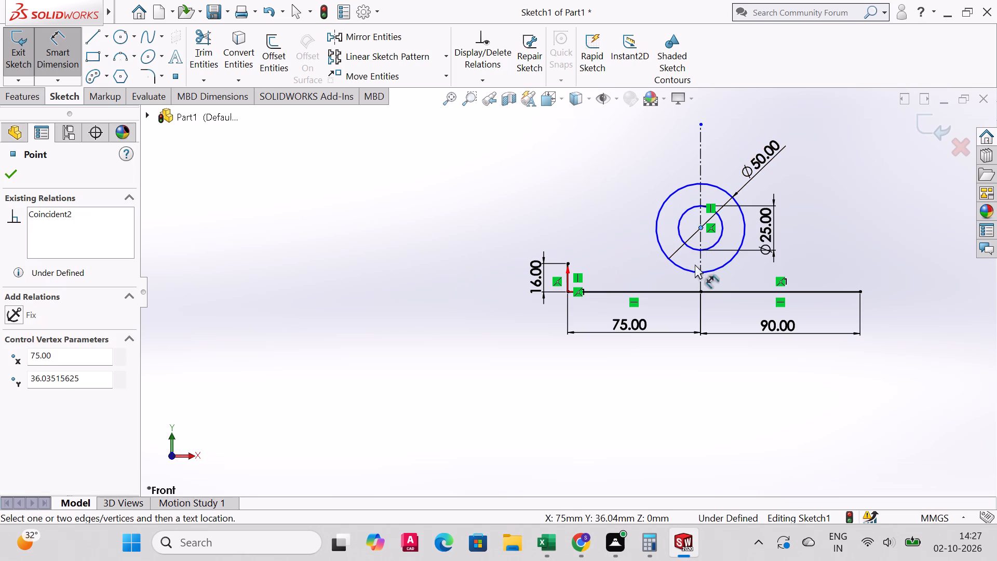
pyautogui.click(700, 291)
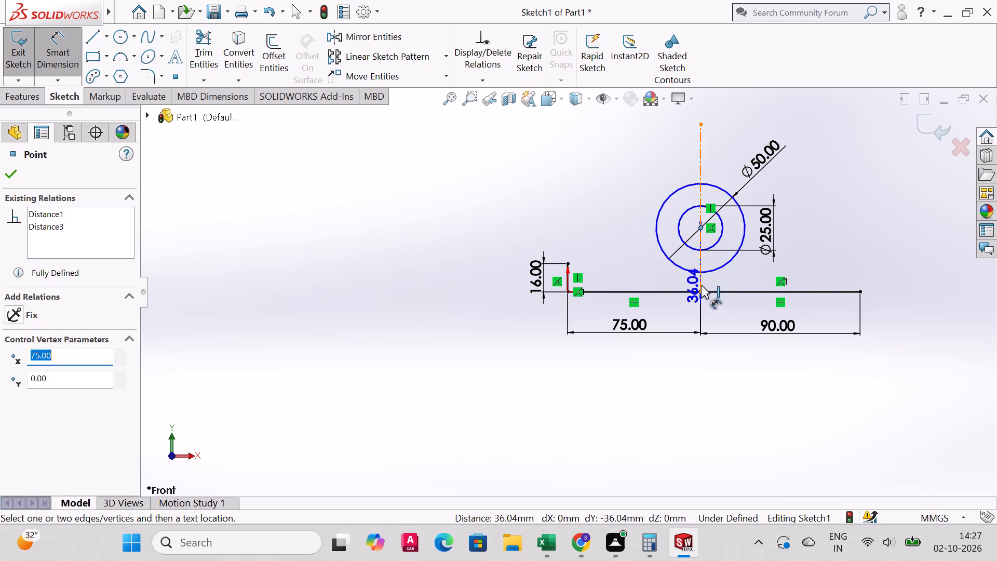
pyautogui.click(886, 258)
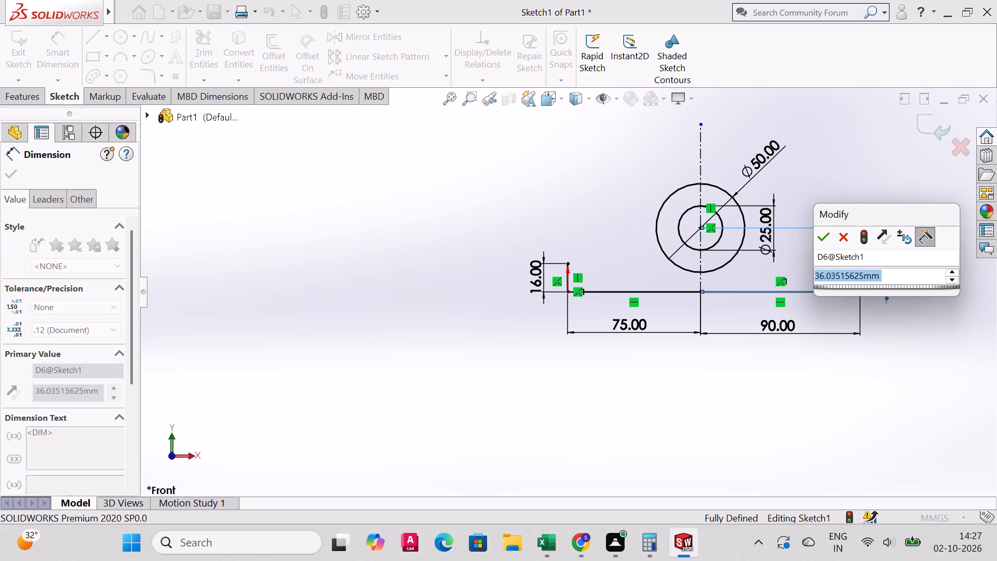
pyautogui.write('36')
pyautogui.press('Return')
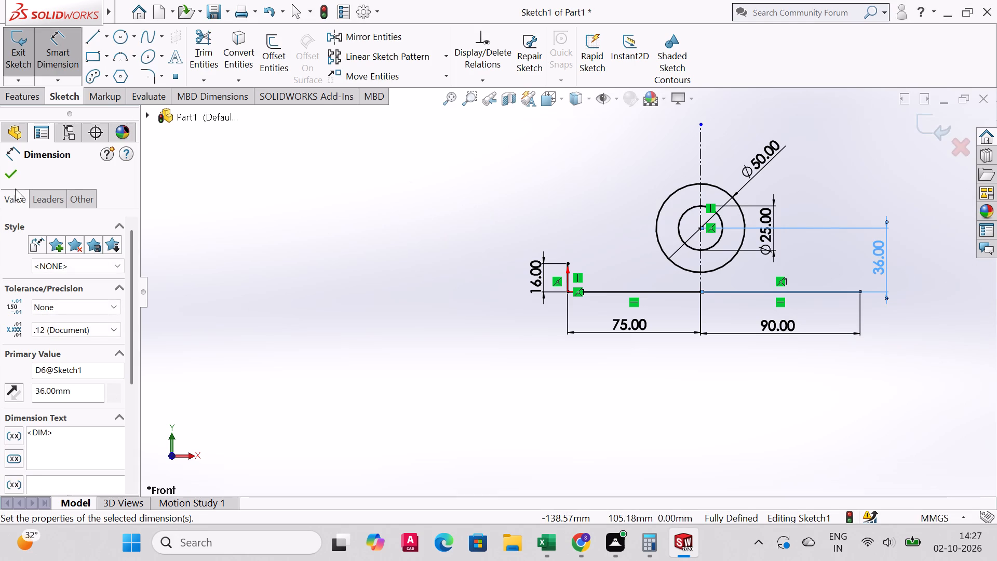
pyautogui.click(9, 174)
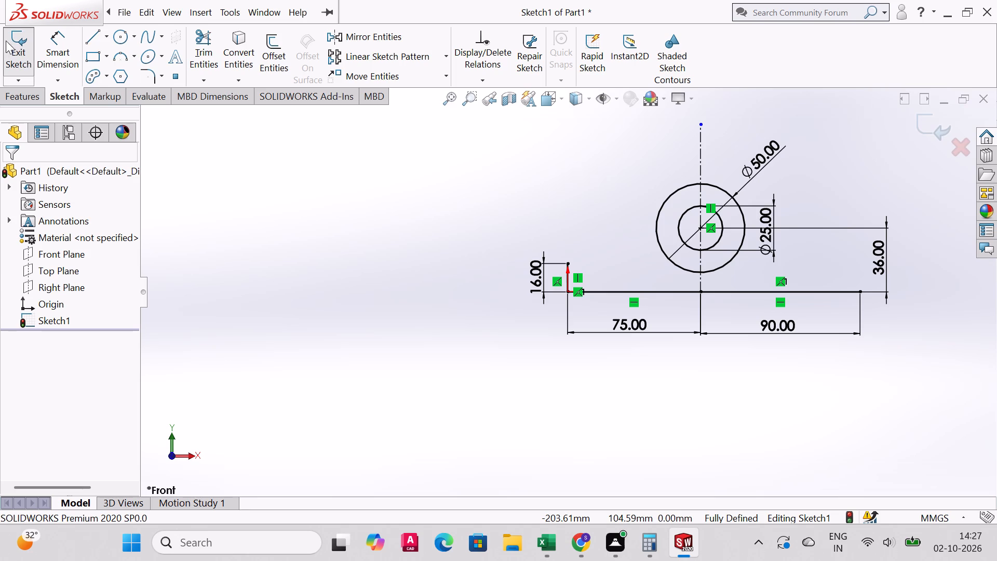
# Start a new solid line in the sketch with the Line tool.
pyautogui.click(95, 37)
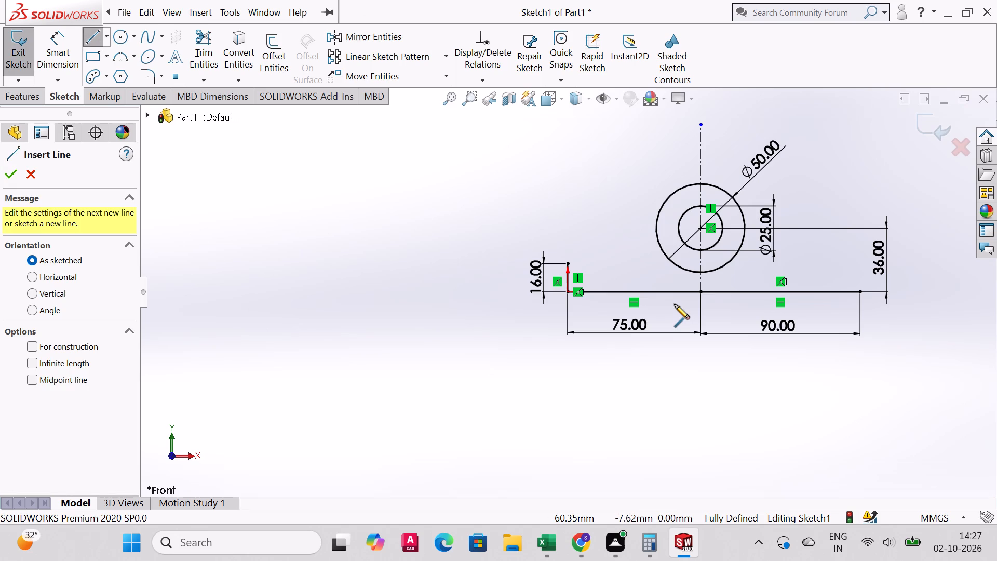
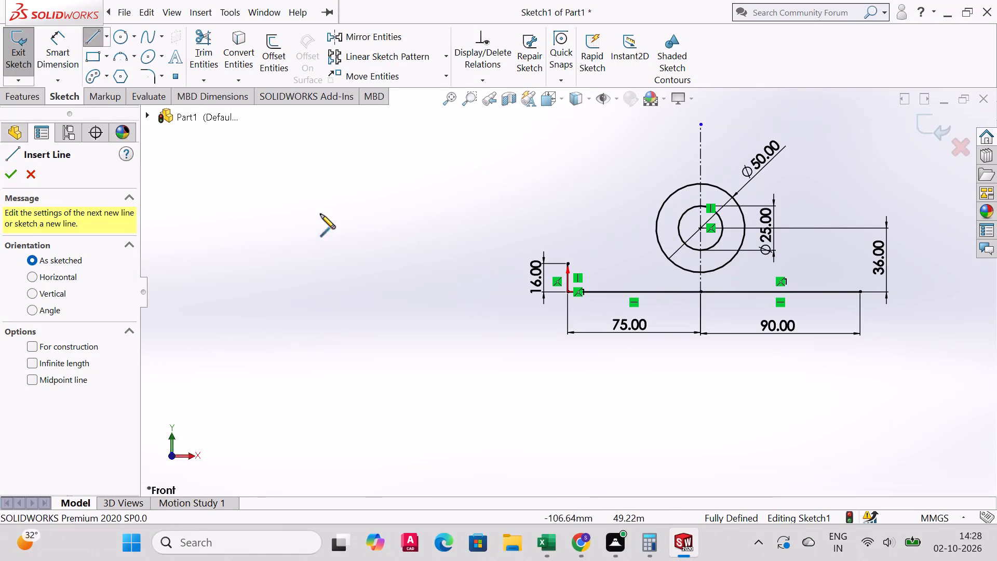
# Draw a vertical line about 20 mm down from the outer circle's left quadrant, continuing horizontally to the 16 mm line's top end.
pyautogui.click(656, 226)
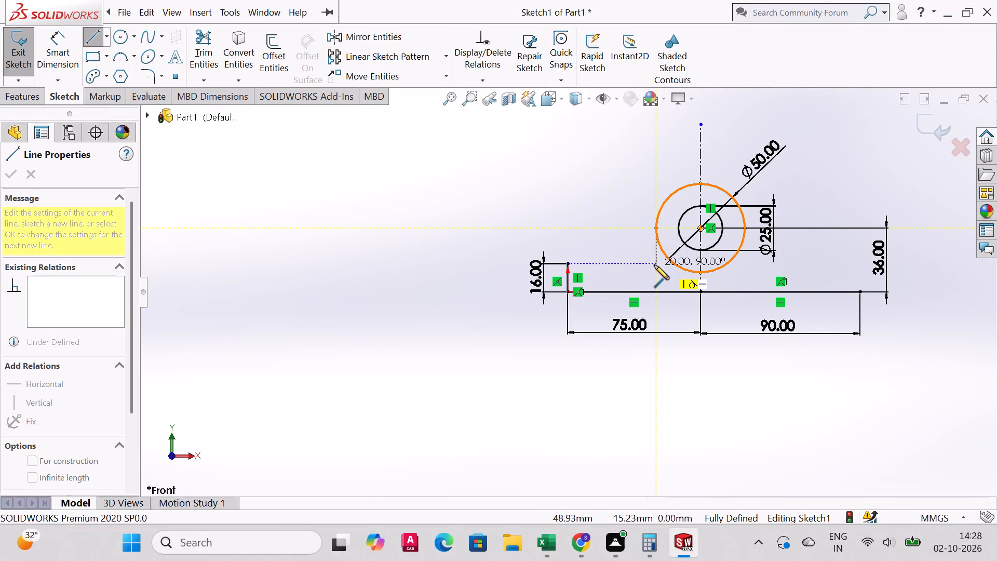
pyautogui.click(656, 262)
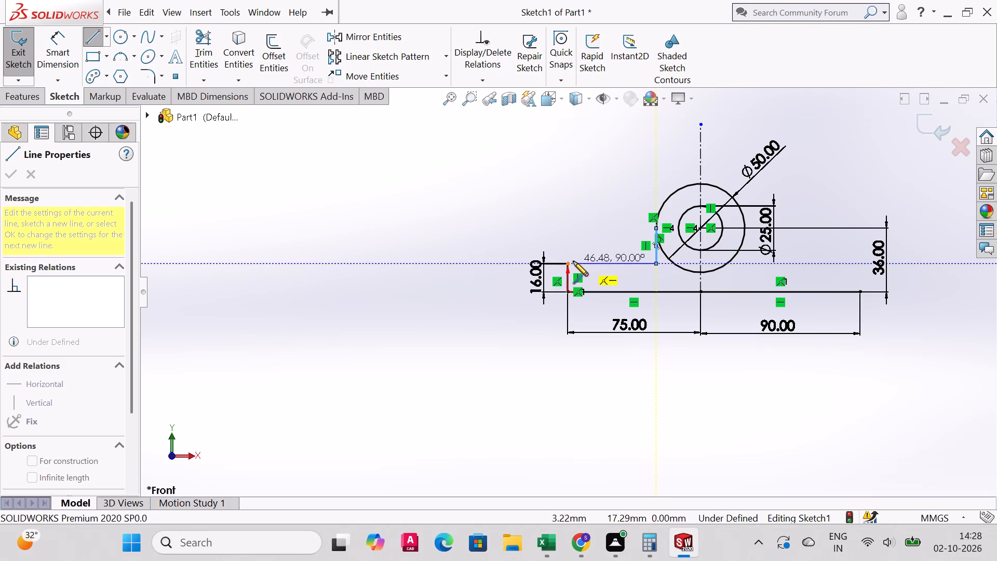
pyautogui.click(569, 262)
pyautogui.rightClick(569, 262)
pyautogui.click(614, 270)
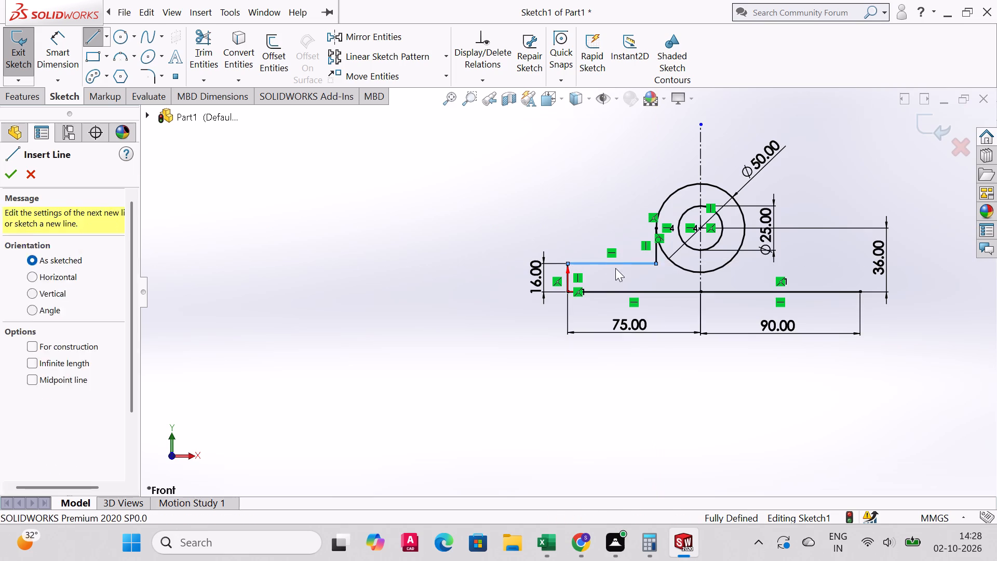
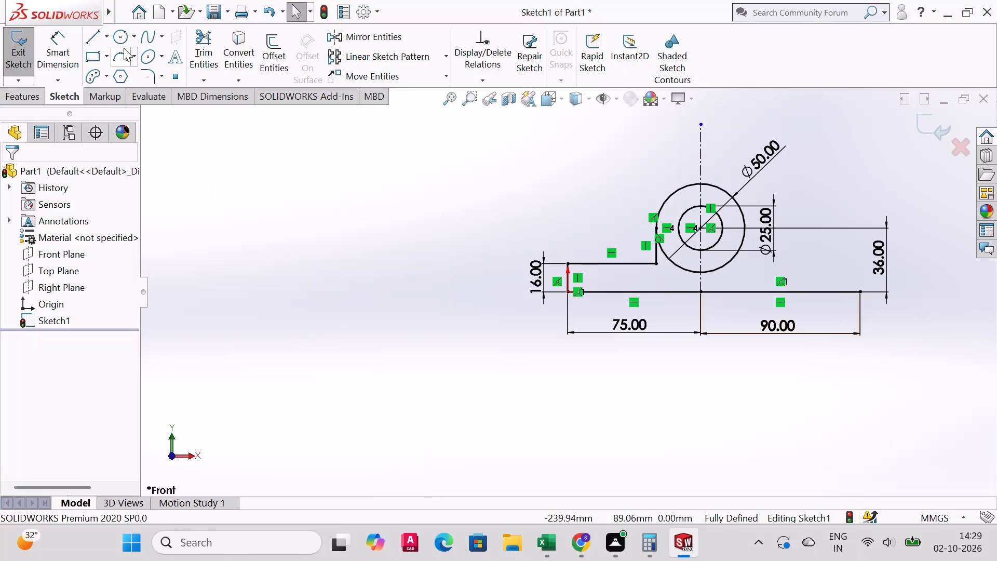
# Draw a circle of about 91 mm radius concentric with the 25 and 50 mm circles.
pyautogui.click(123, 41)
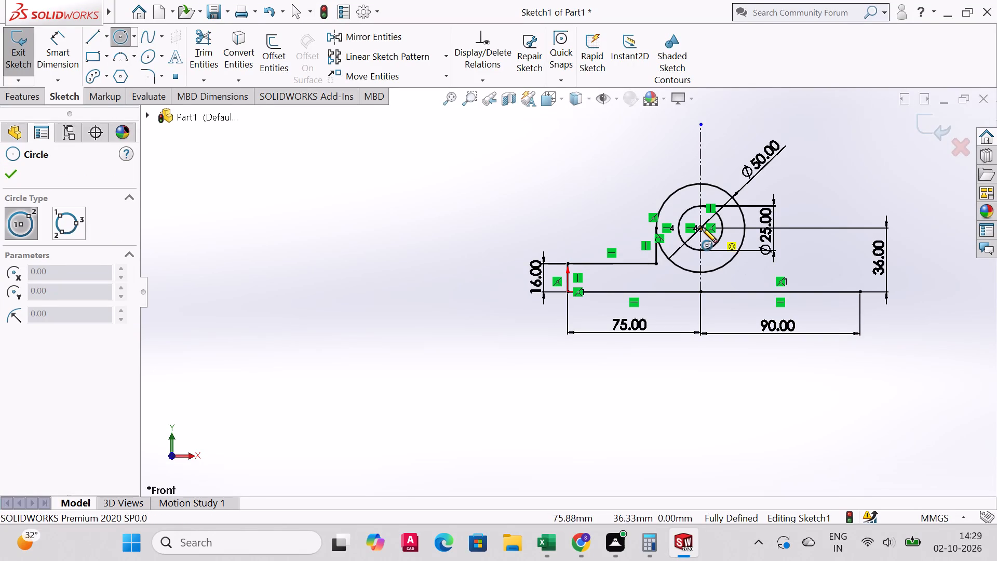
pyautogui.click(702, 227)
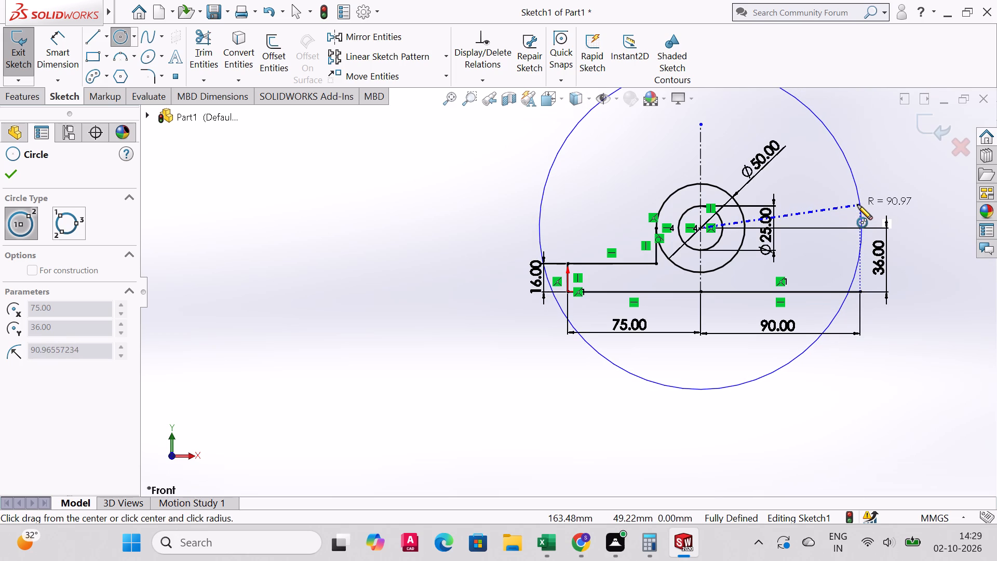
pyautogui.click(857, 205)
pyautogui.rightClick(857, 205)
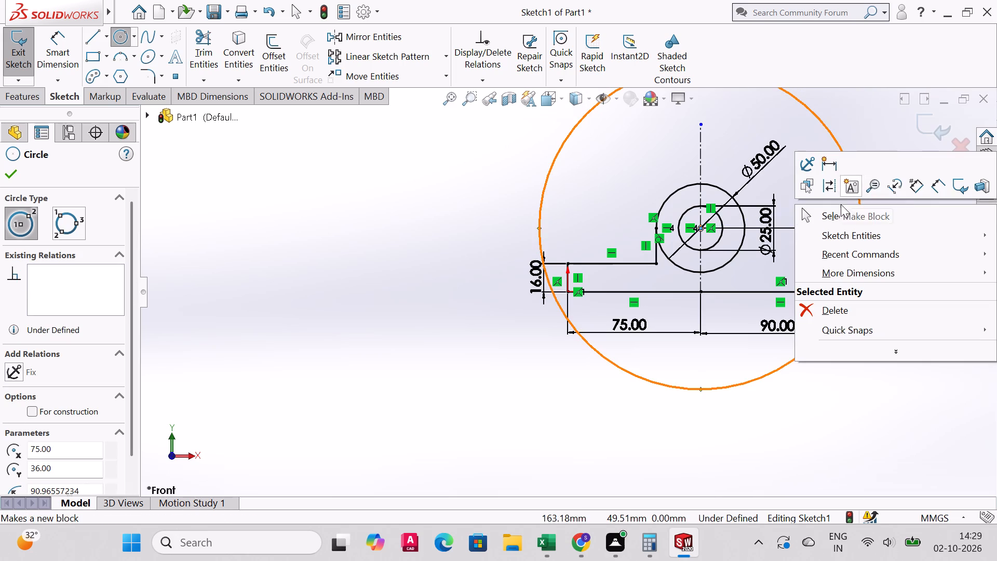
pyautogui.click(845, 213)
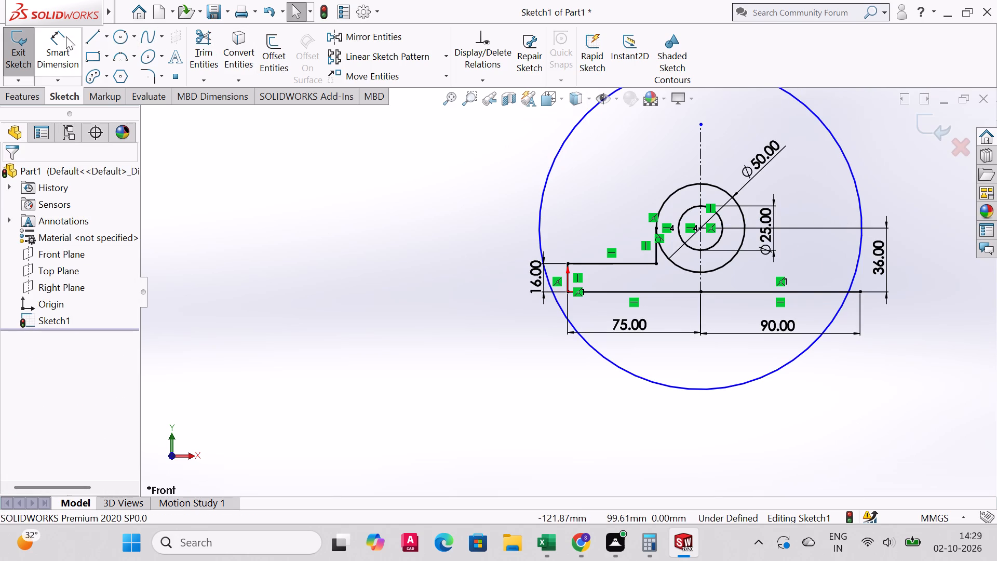
# Dimension the new large concentric circle with a diameter of 180 mm.
pyautogui.click(66, 36)
pyautogui.click(848, 163)
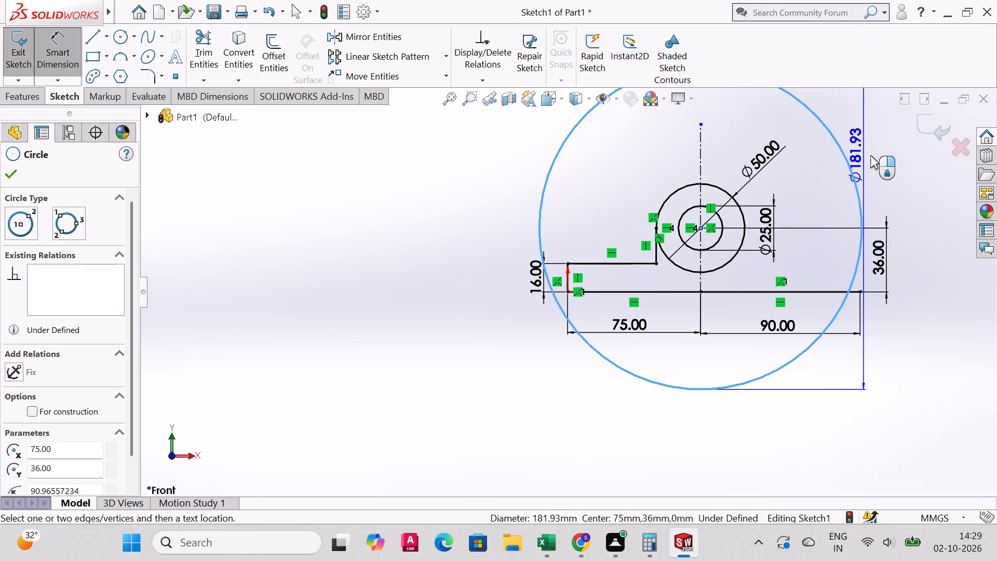
pyautogui.click(855, 149)
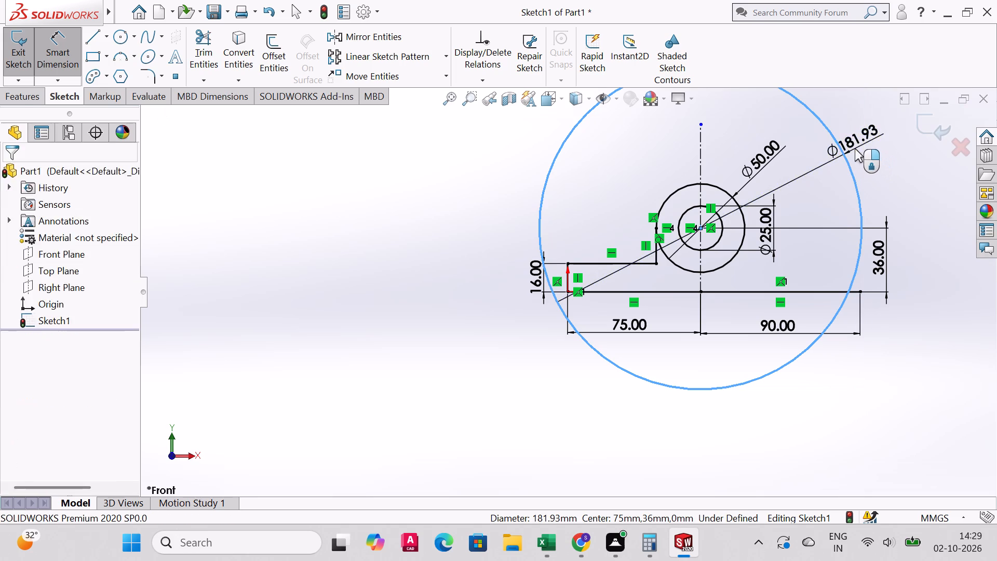
pyautogui.write('180')
pyautogui.press('Return')
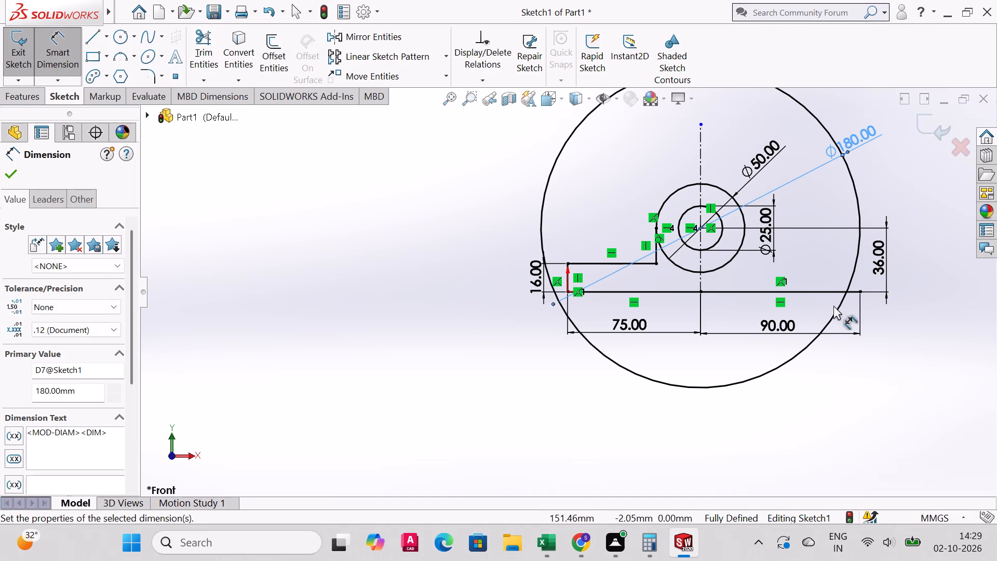
# Draw a vertical centerline from the existing centerline's upper end to the top of the 180 mm circle.
pyautogui.scroll(-3, 730, 297)
pyautogui.scroll(4, 775, 246)
pyautogui.scroll(1, 857, 220)
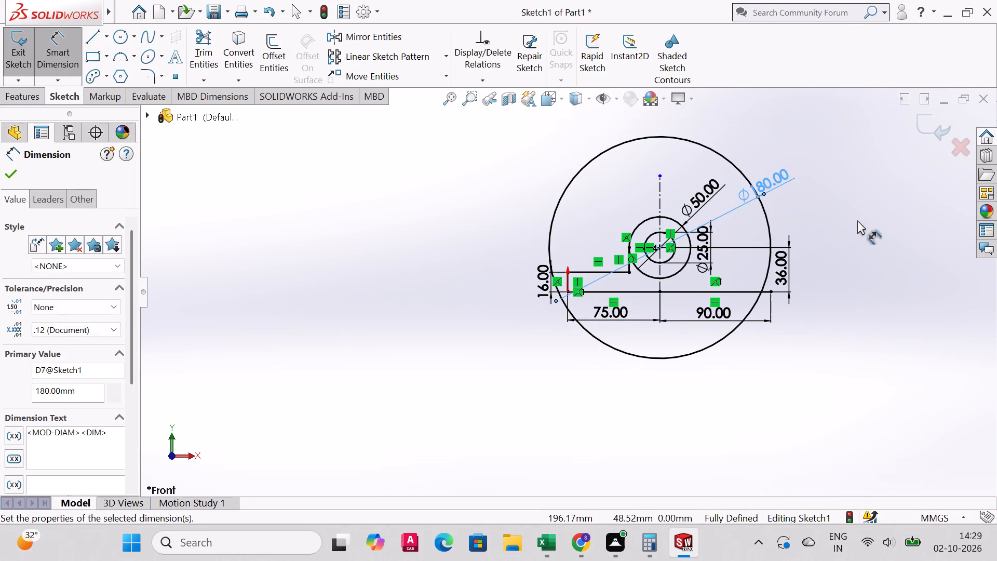
pyautogui.click(102, 40)
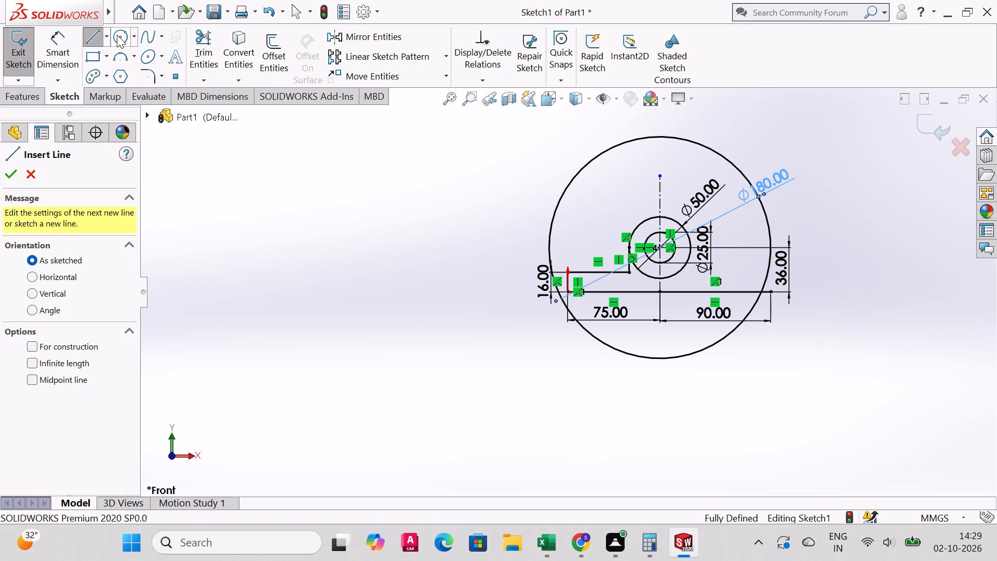
pyautogui.click(106, 36)
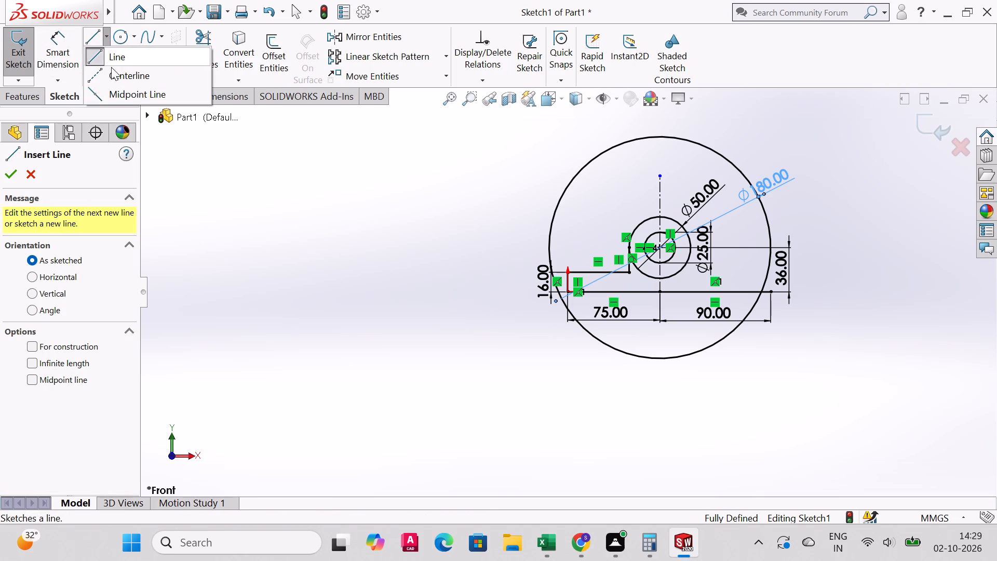
pyautogui.click(111, 70)
pyautogui.click(658, 175)
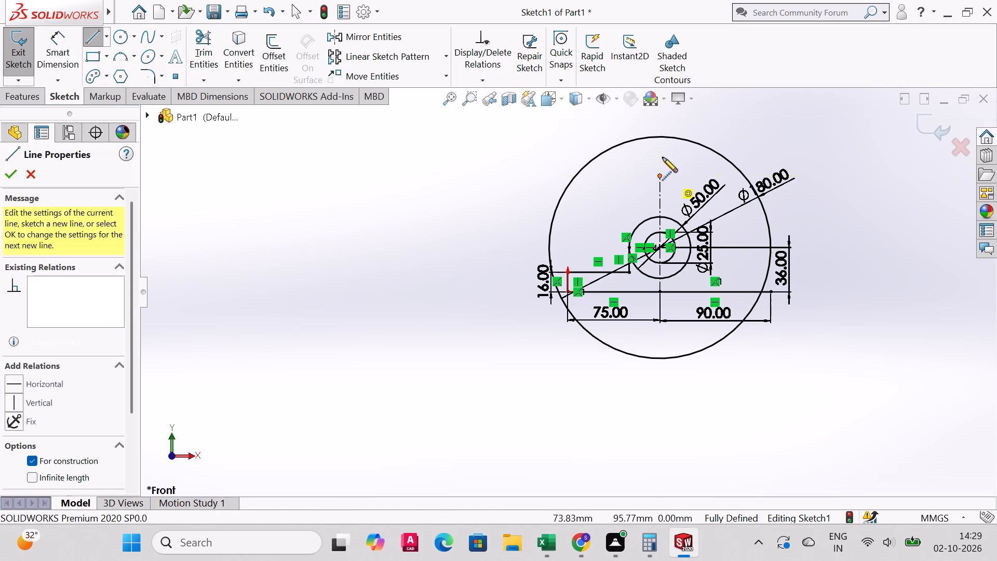
pyautogui.click(658, 136)
pyautogui.rightClick(658, 136)
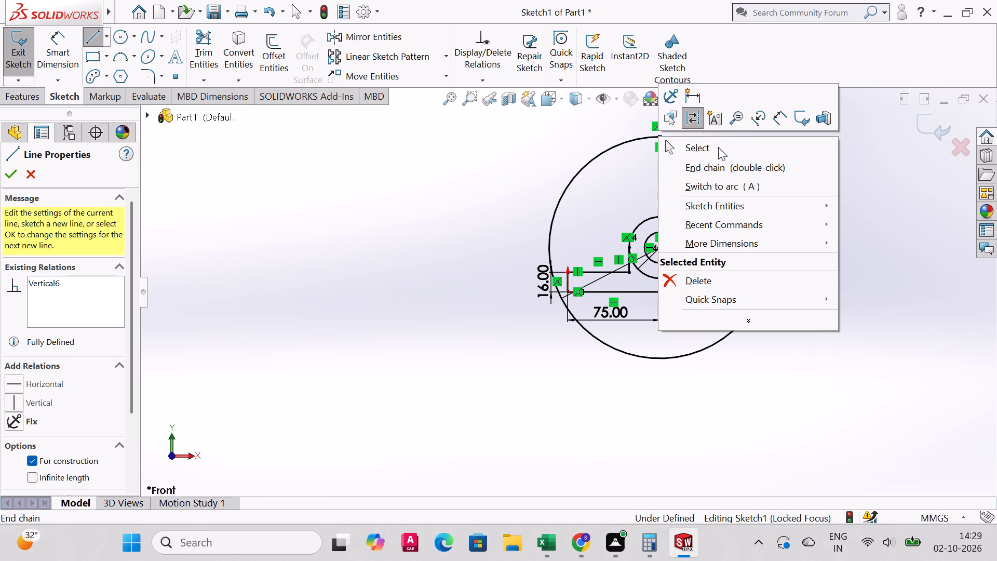
pyautogui.click(718, 147)
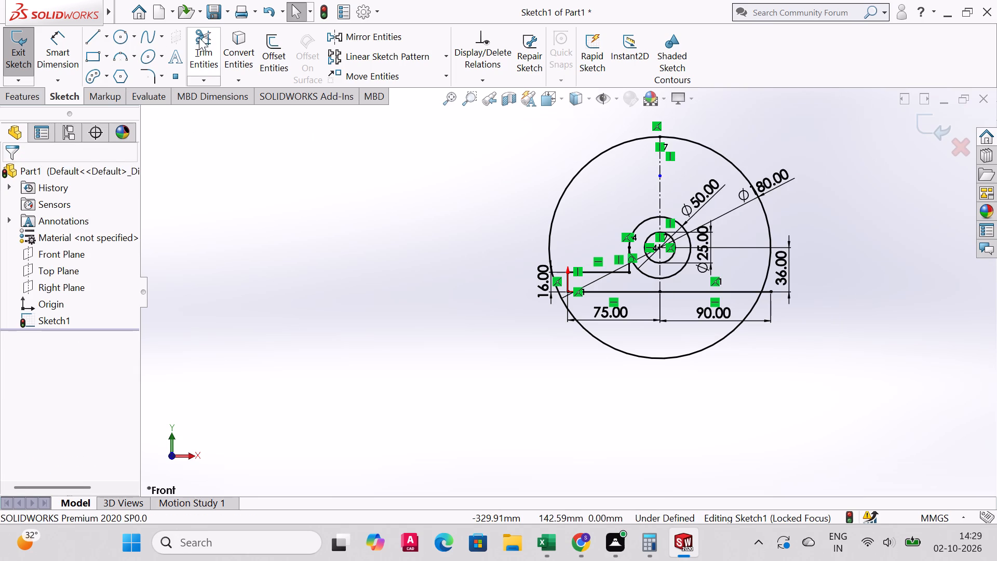
# Trim the 180 mm circle to the arc running from the centerline's top end down to the 90 mm base line.
pyautogui.click(199, 37)
pyautogui.moveTo(545, 154); pyautogui.dragTo(614, 192)
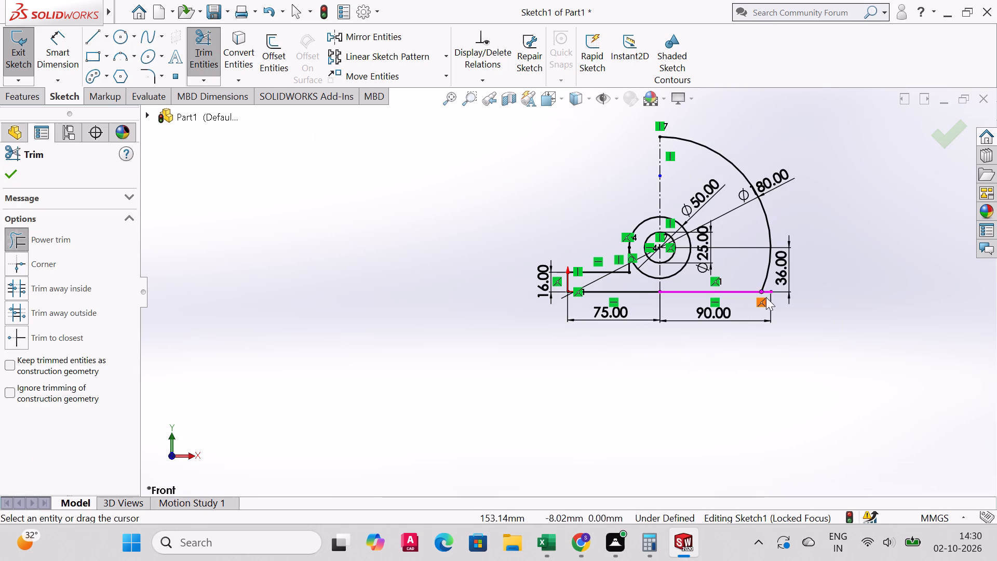
# Draw a horizontal line about 66 mm long from the 50 mm circle's right side to the 180 mm arc.
pyautogui.scroll(3, 813, 268)
pyautogui.scroll(-5, 833, 260)
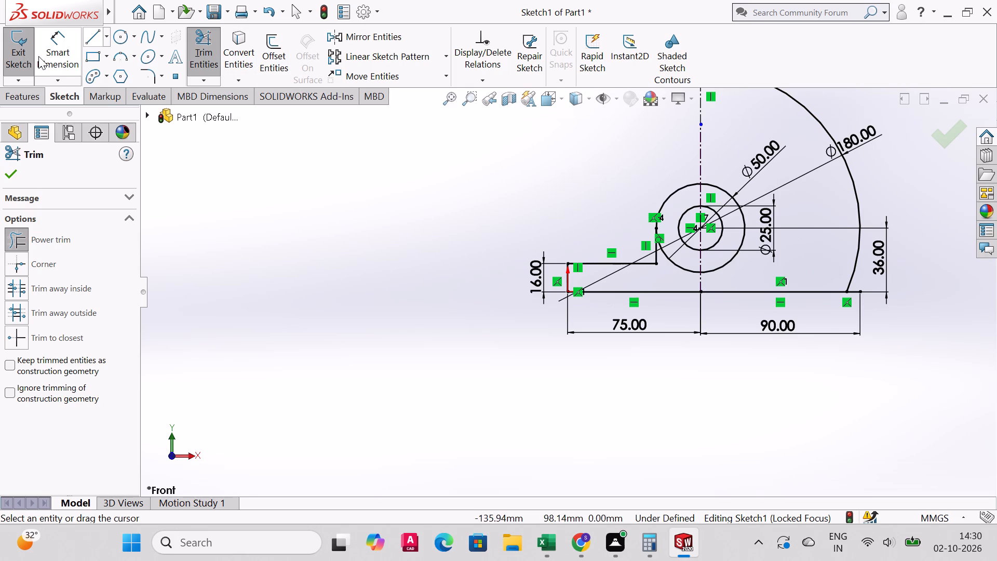
pyautogui.click(86, 42)
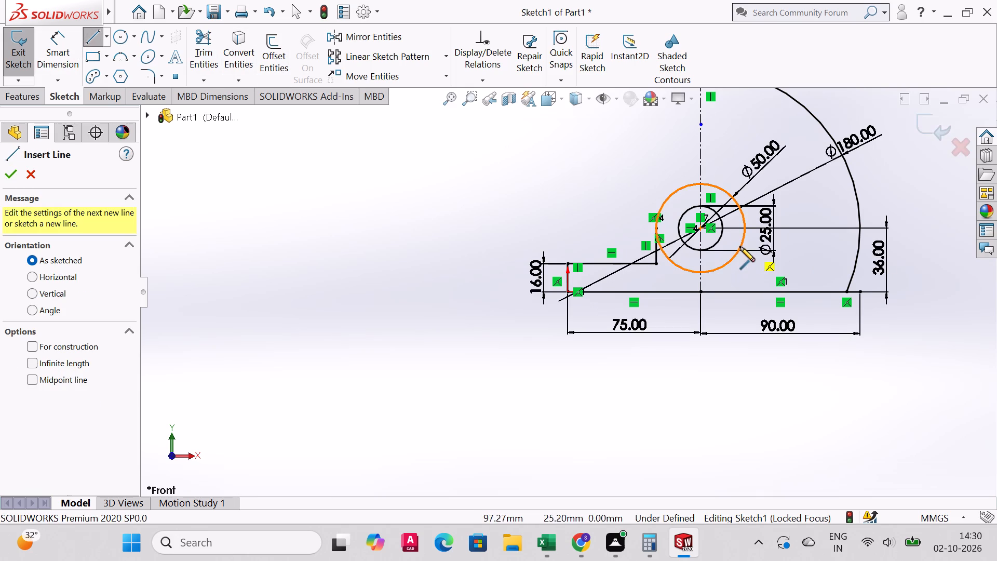
pyautogui.click(742, 243)
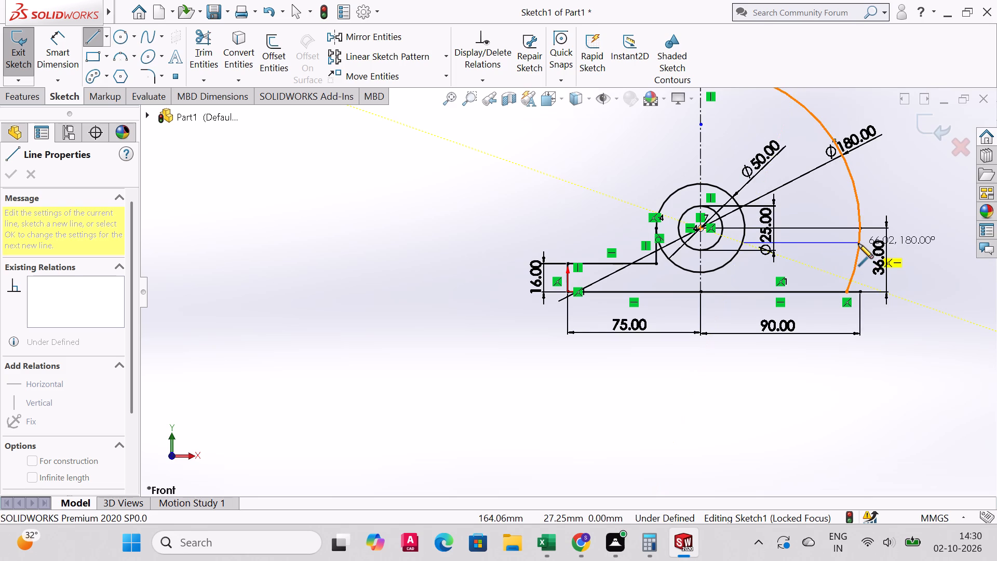
pyautogui.click(858, 244)
pyautogui.rightClick(858, 244)
pyautogui.click(878, 254)
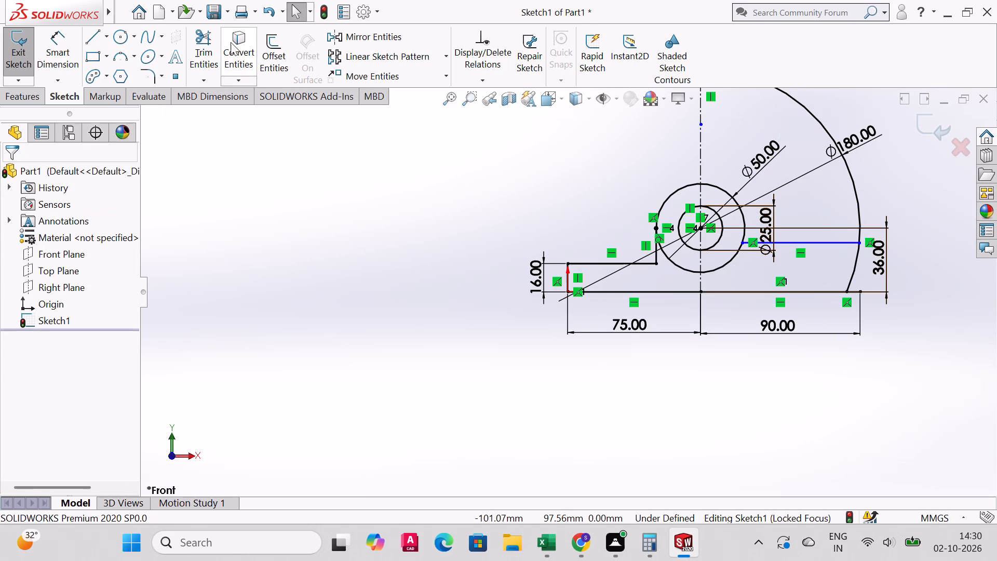
# Dimension the new horizontal line 27 mm above the 90 mm base line.
pyautogui.click(61, 36)
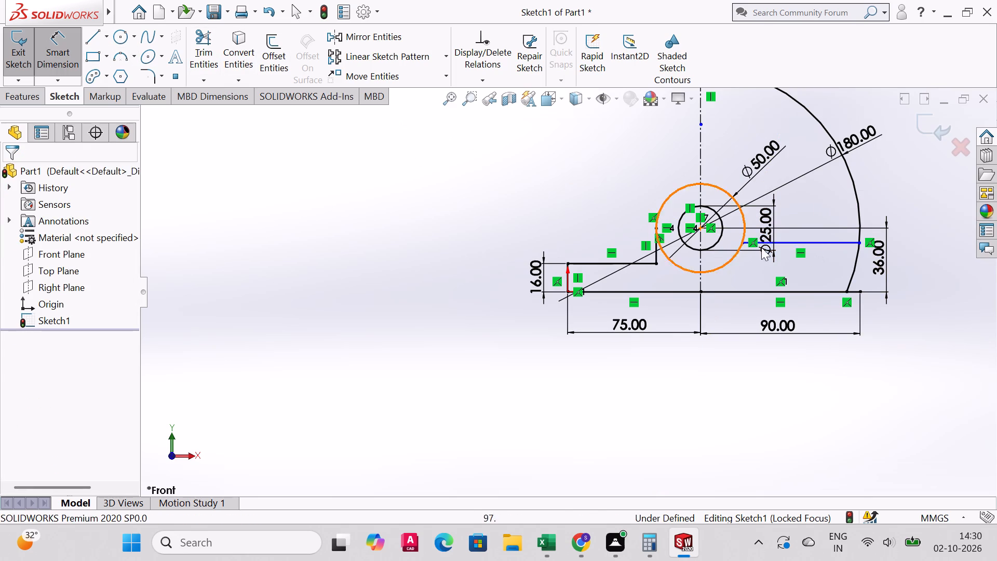
pyautogui.click(788, 243)
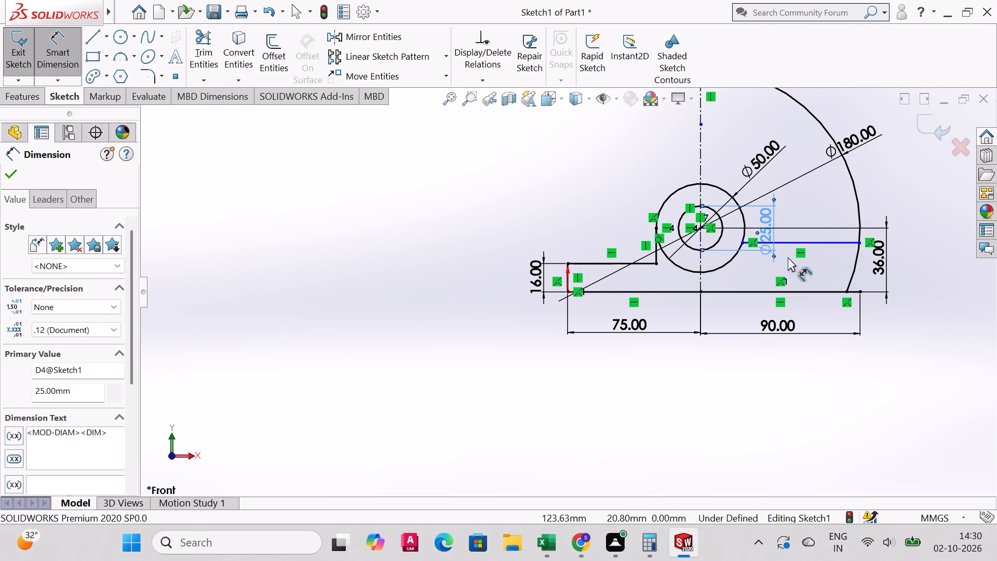
pyautogui.click(803, 290)
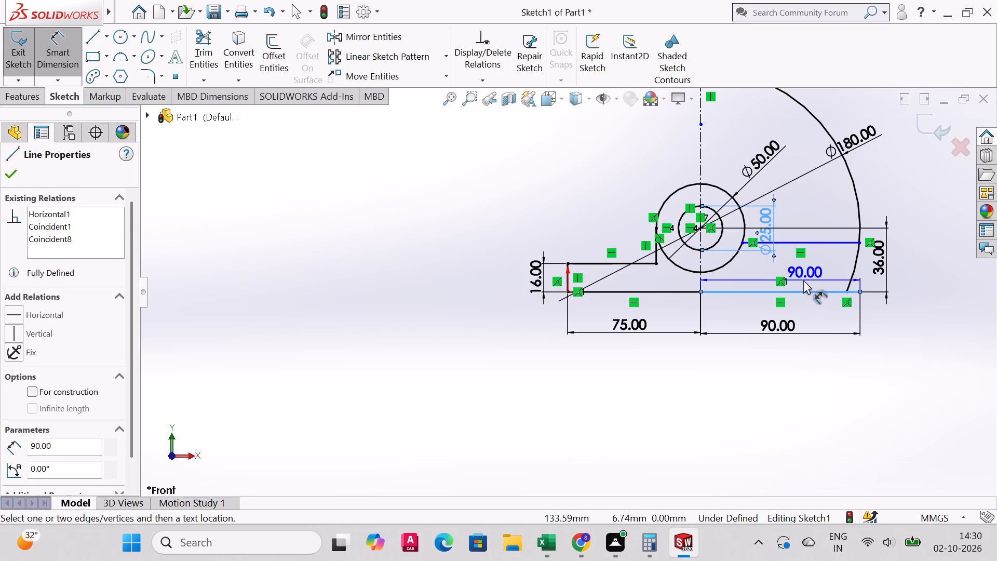
pyautogui.click(788, 242)
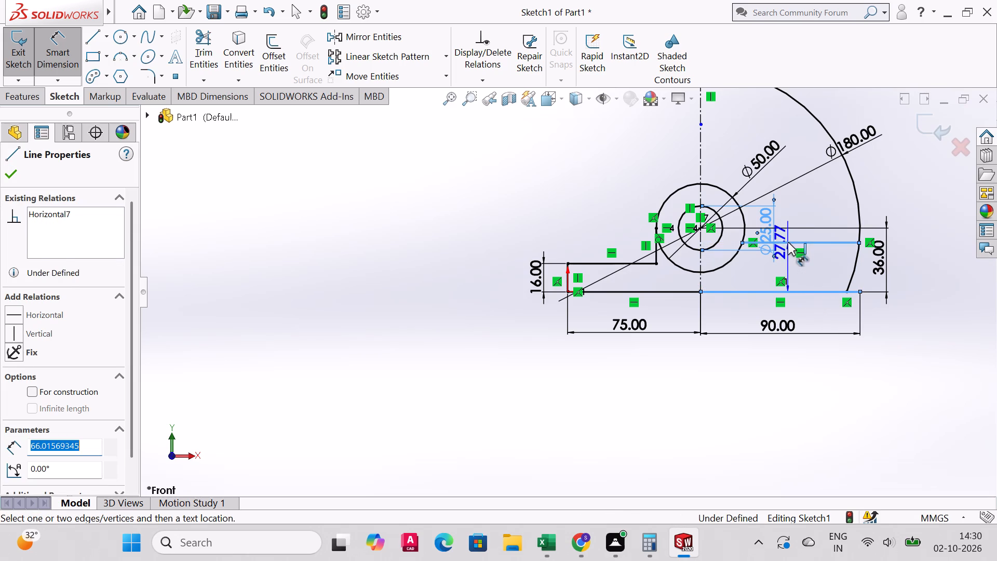
pyautogui.click(906, 265)
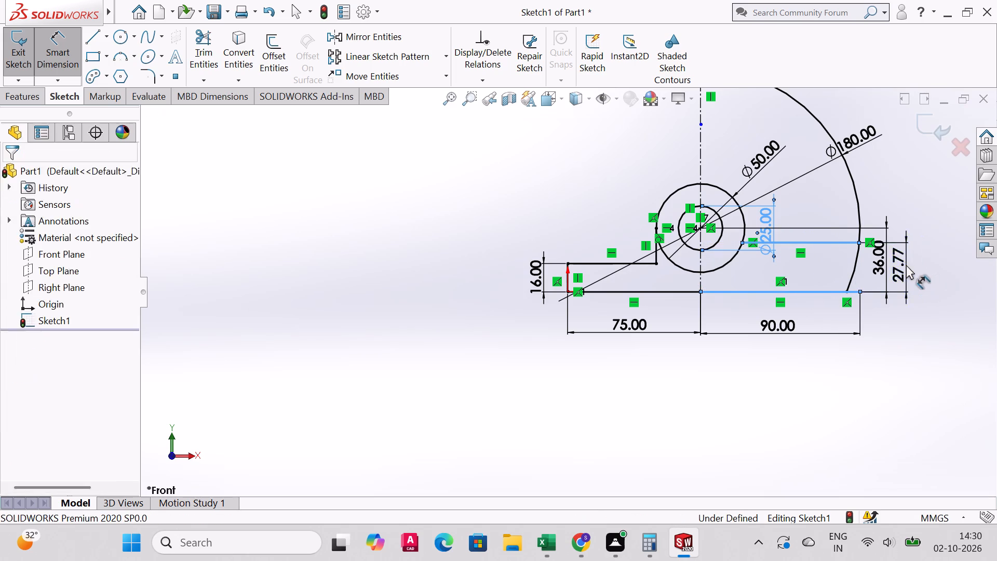
pyautogui.write('27')
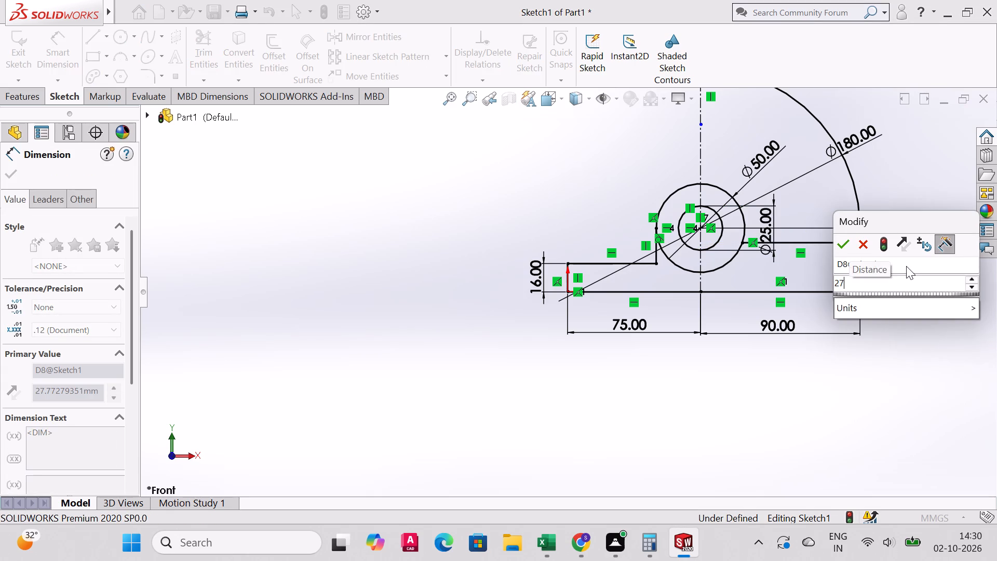
pyautogui.press('Return')
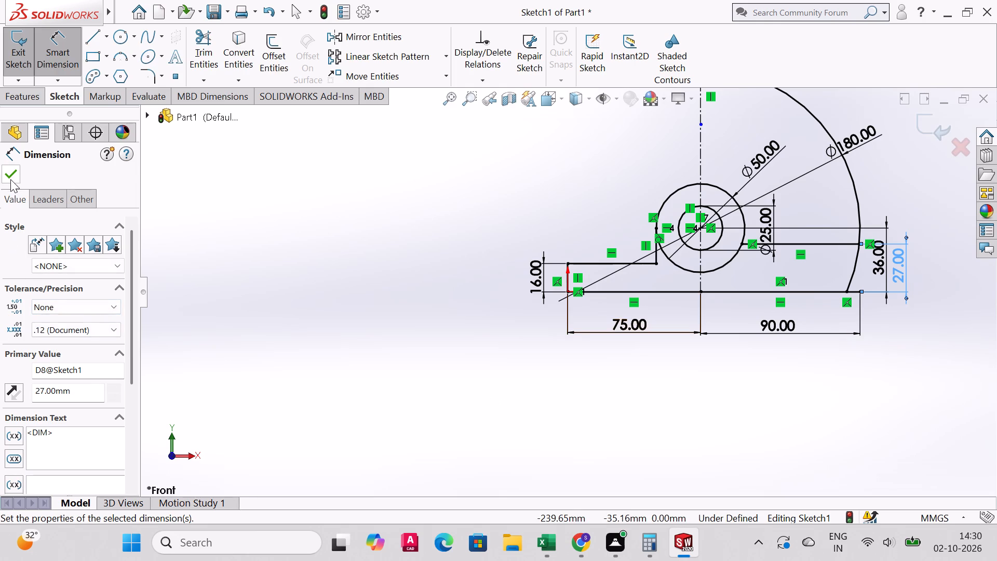
pyautogui.click(10, 178)
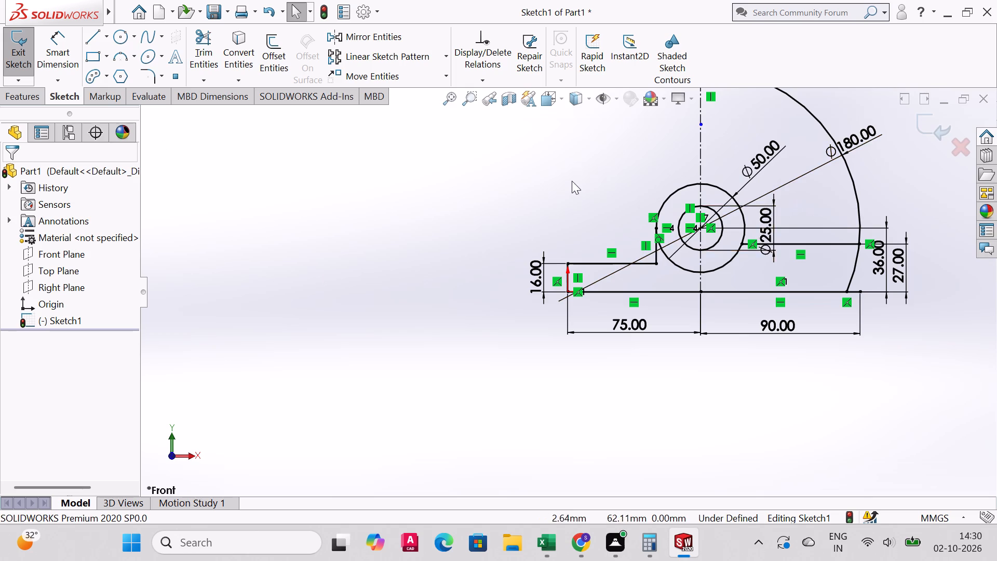
# Draw a circle of about 64 mm radius from the common center, between the 50 mm circle and the 180 mm arc.
pyautogui.scroll(2, 570, 179)
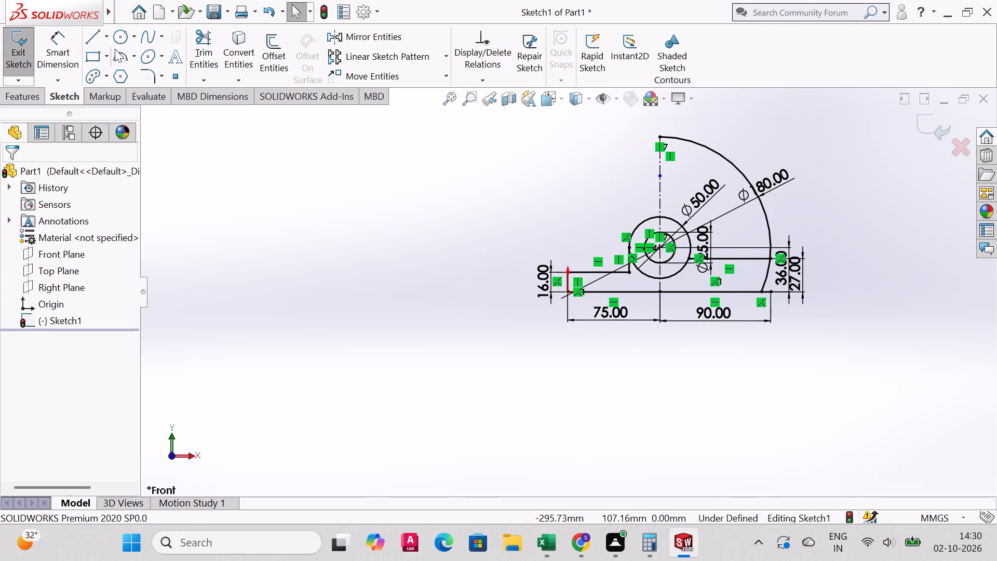
pyautogui.click(120, 42)
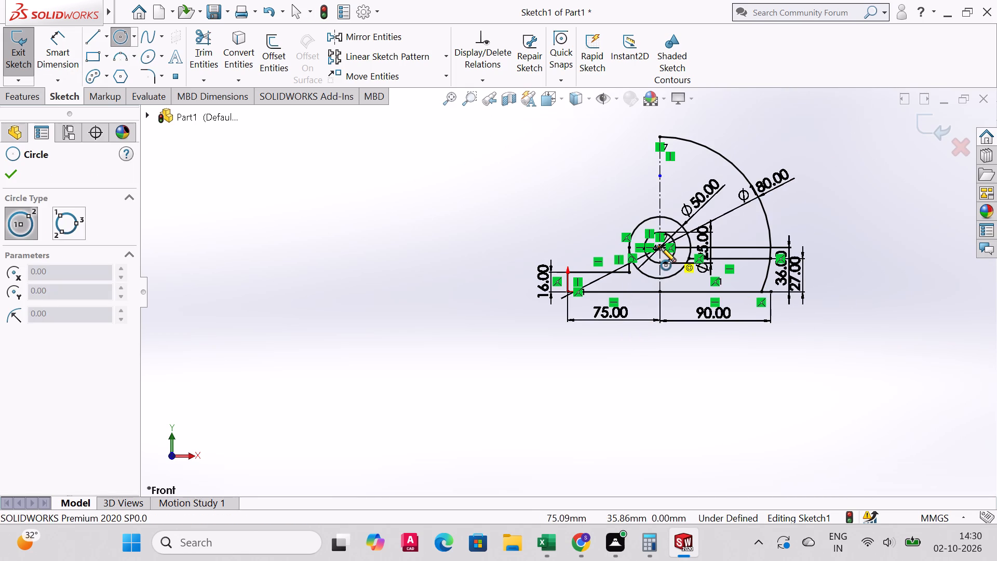
pyautogui.click(661, 247)
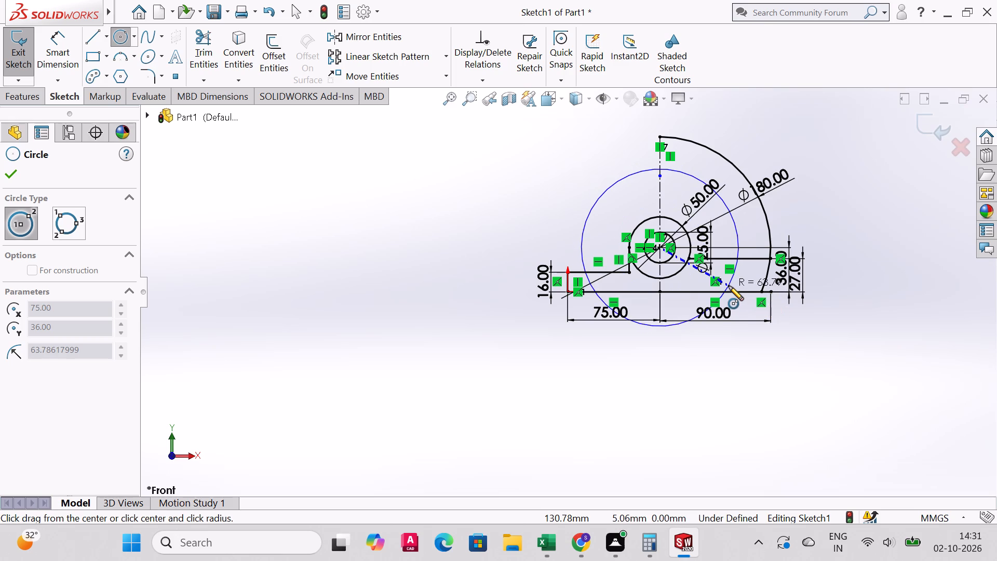
pyautogui.click(729, 286)
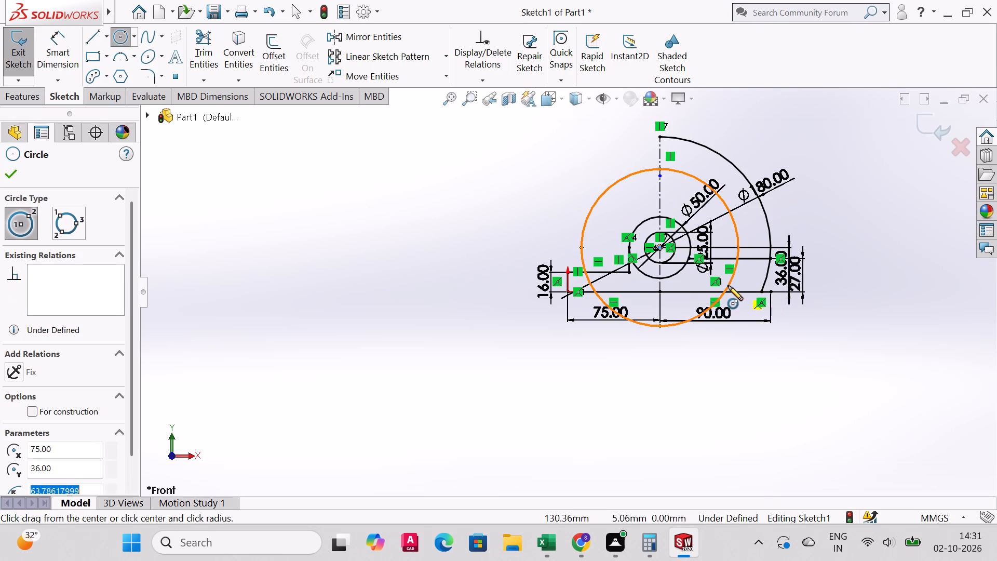
pyautogui.rightClick(728, 286)
pyautogui.click(764, 292)
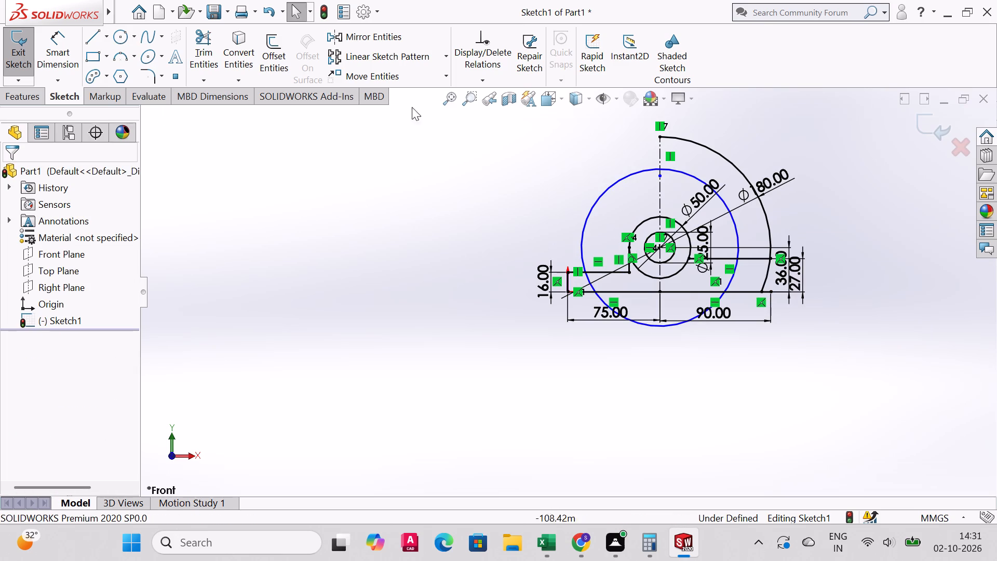
# Dimension the new intermediate concentric circle with a diameter of 120 mm.
pyautogui.click(54, 38)
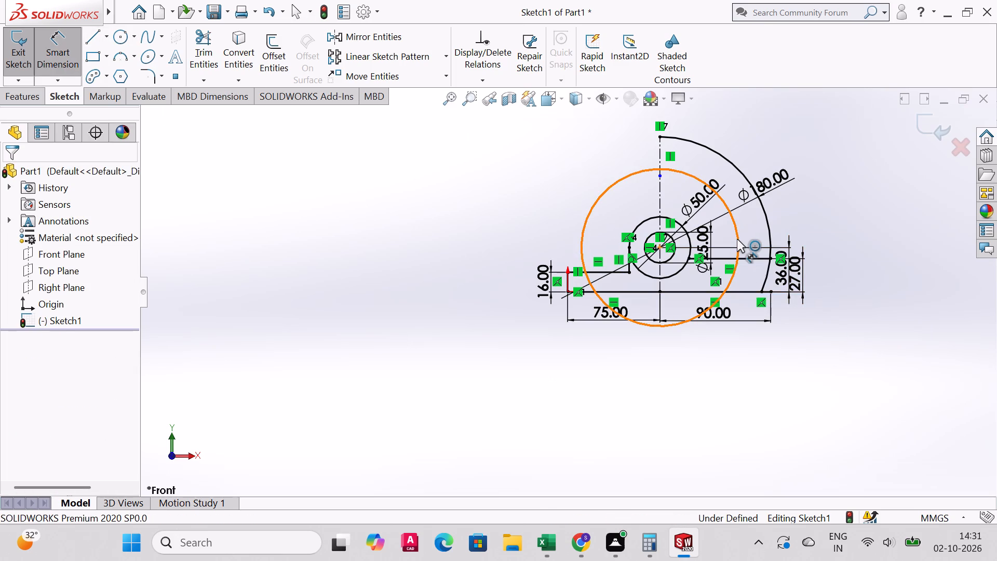
pyautogui.click(737, 238)
pyautogui.click(835, 210)
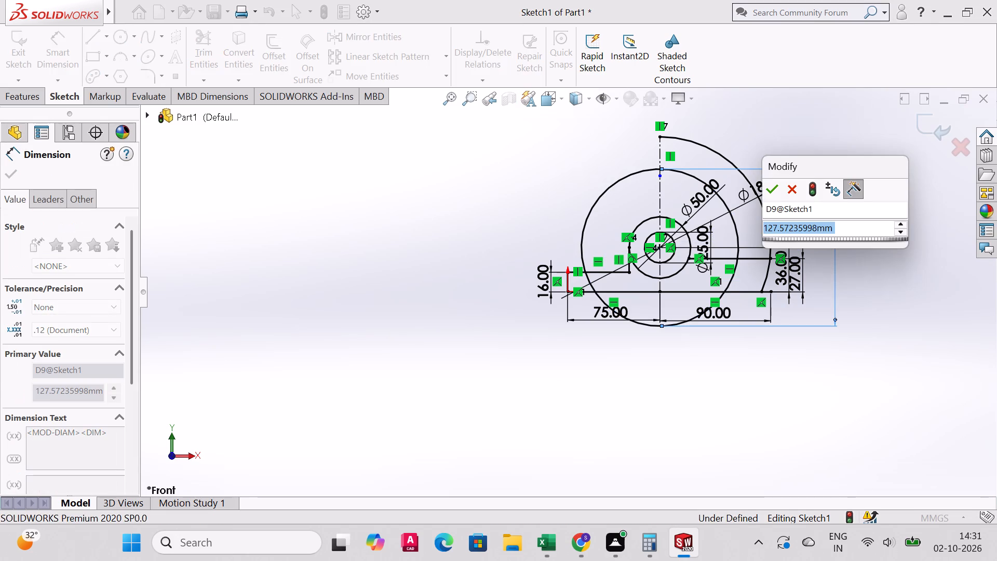
pyautogui.write('120')
pyautogui.press('Return')
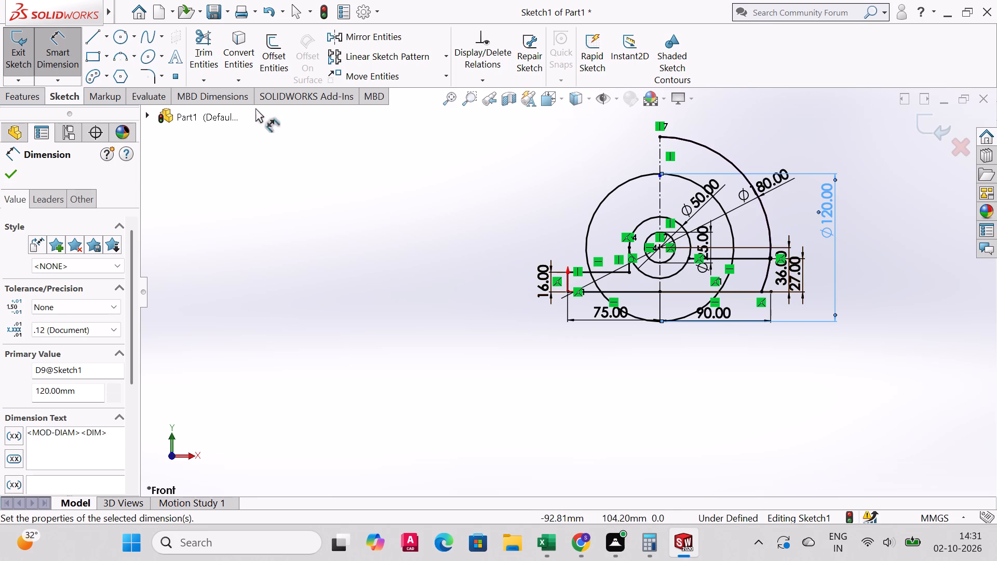
# Trim the 120 mm circle to the arc between the vertical centerline and the base line, removing its left and lower portions.
pyautogui.click(199, 44)
pyautogui.moveTo(562, 179); pyautogui.dragTo(612, 210)
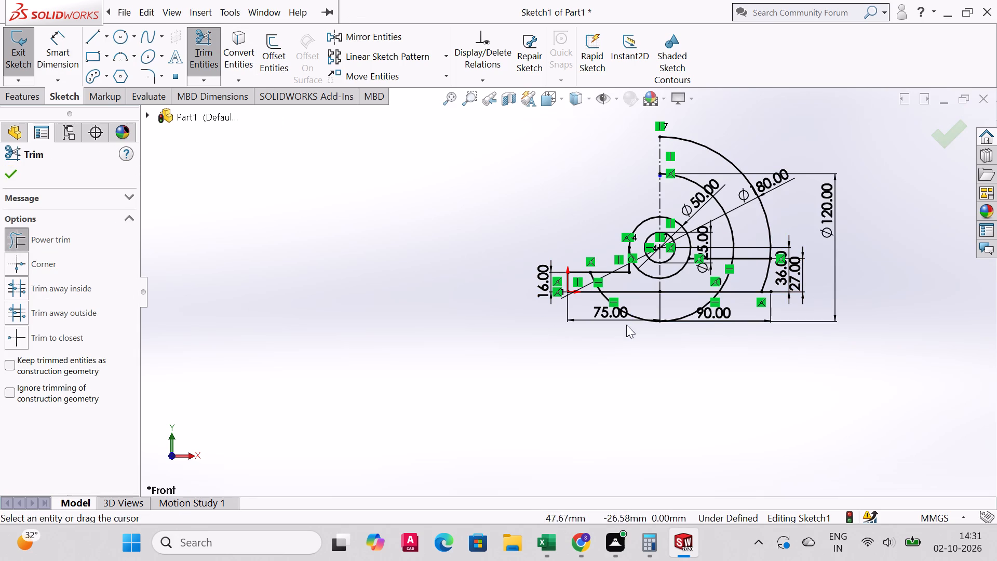
pyautogui.moveTo(639, 302); pyautogui.dragTo(631, 320)
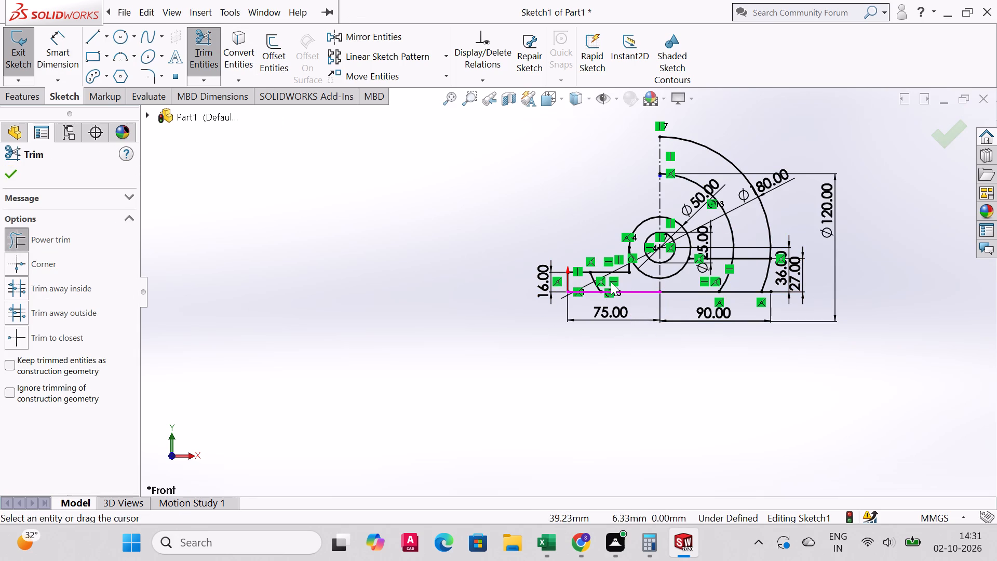
pyautogui.moveTo(611, 279); pyautogui.dragTo(591, 286)
pyautogui.scroll(4, 599, 279)
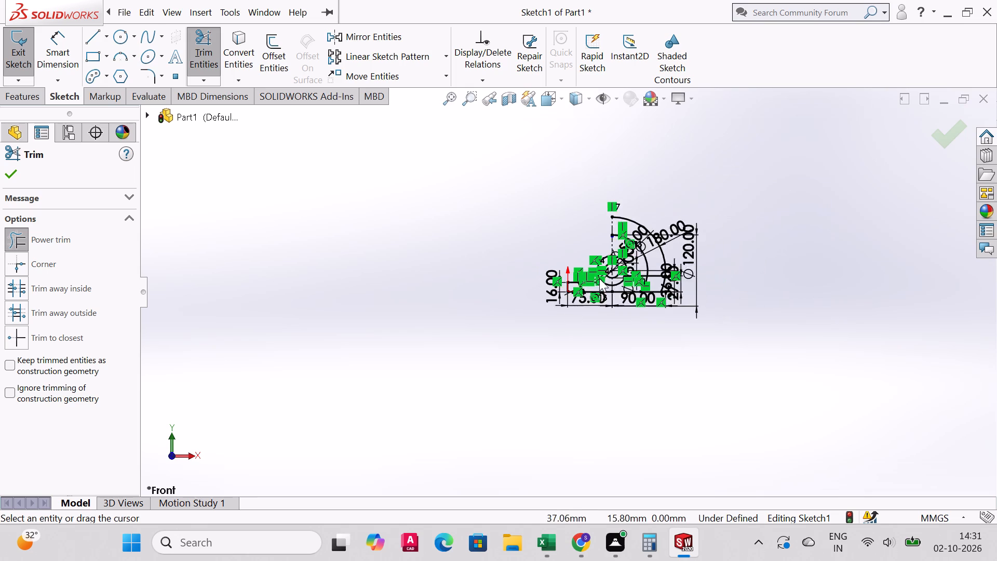
pyautogui.scroll(-12, 601, 278)
pyautogui.moveTo(634, 240); pyautogui.dragTo(665, 238)
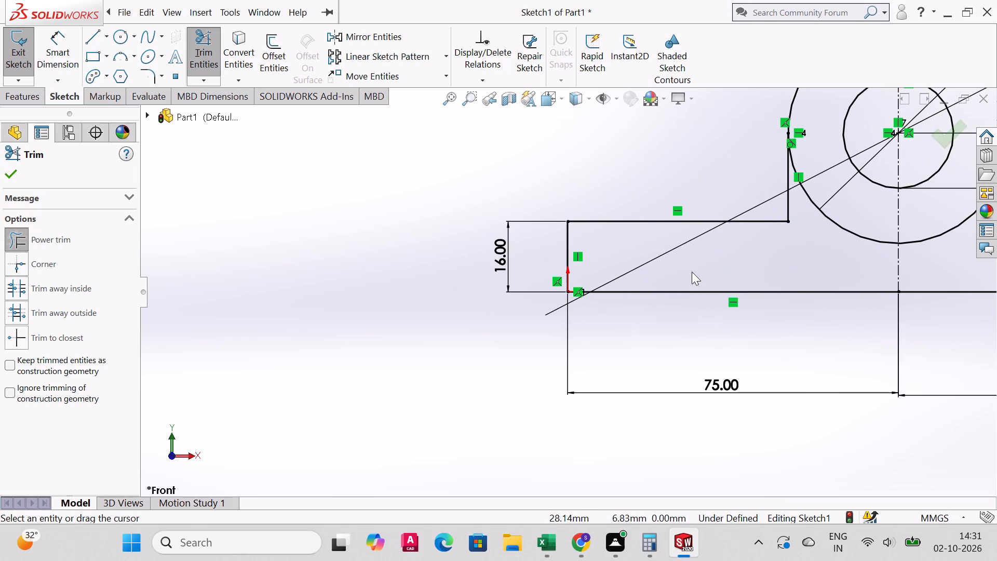
pyautogui.scroll(5, 700, 289)
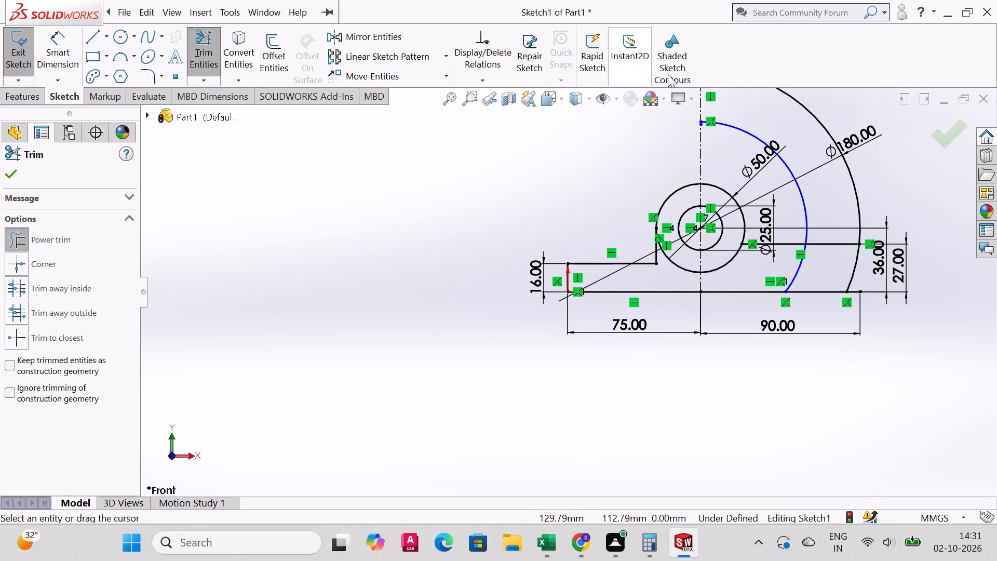
pyautogui.scroll(3, 893, 259)
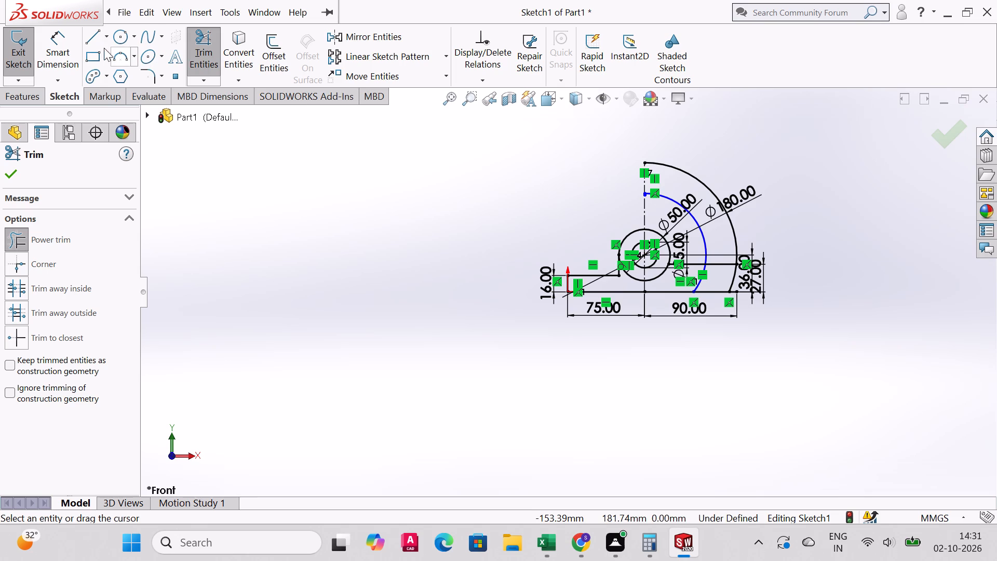
# Dimension the trimmed inner arc with a radius of 60 mm.
pyautogui.click(66, 42)
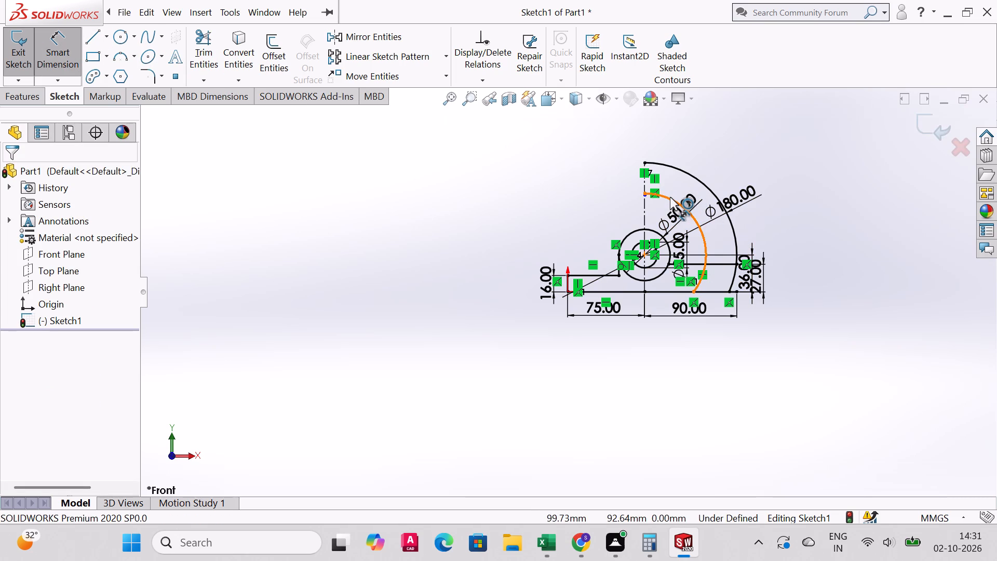
pyautogui.click(670, 197)
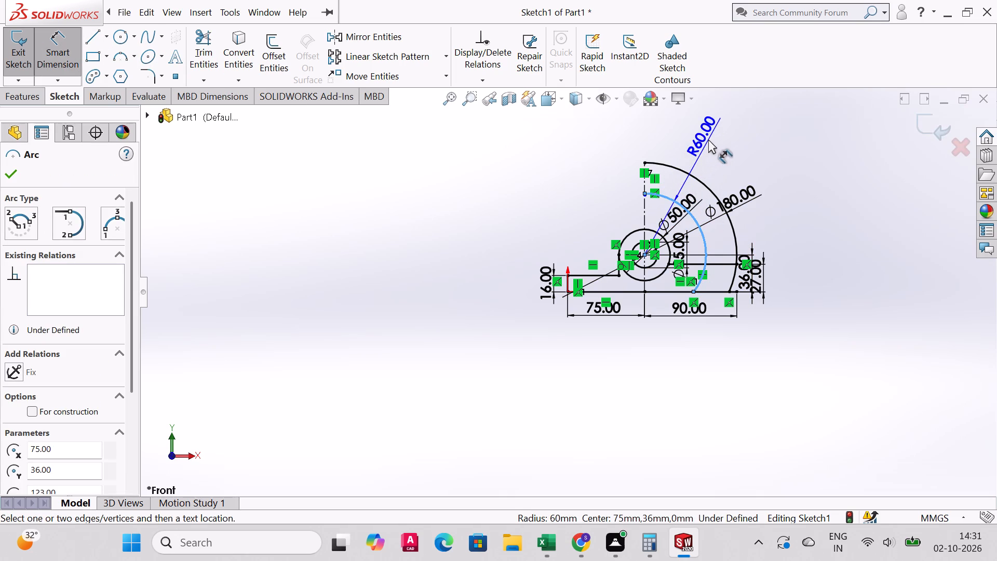
pyautogui.click(715, 132)
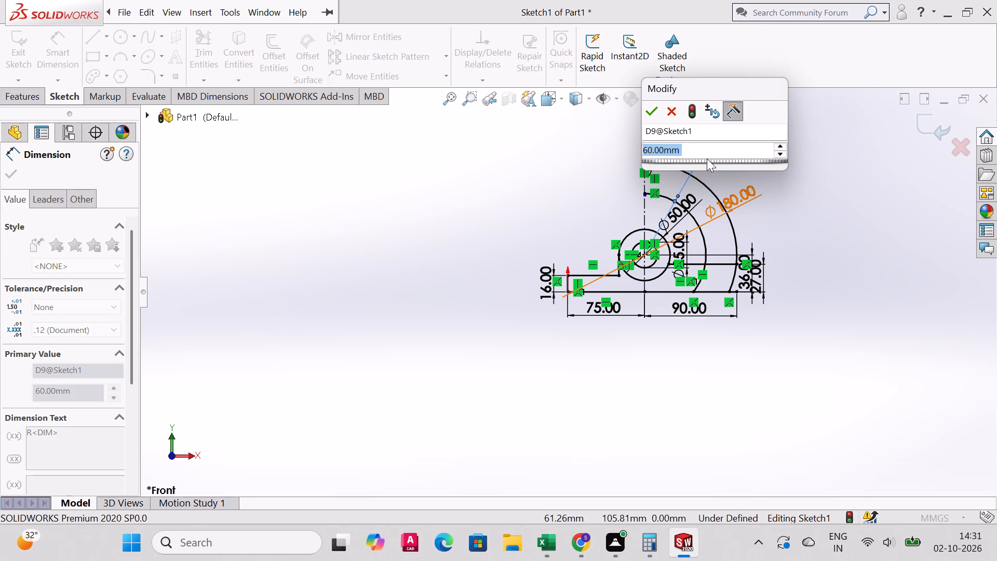
pyautogui.click(656, 112)
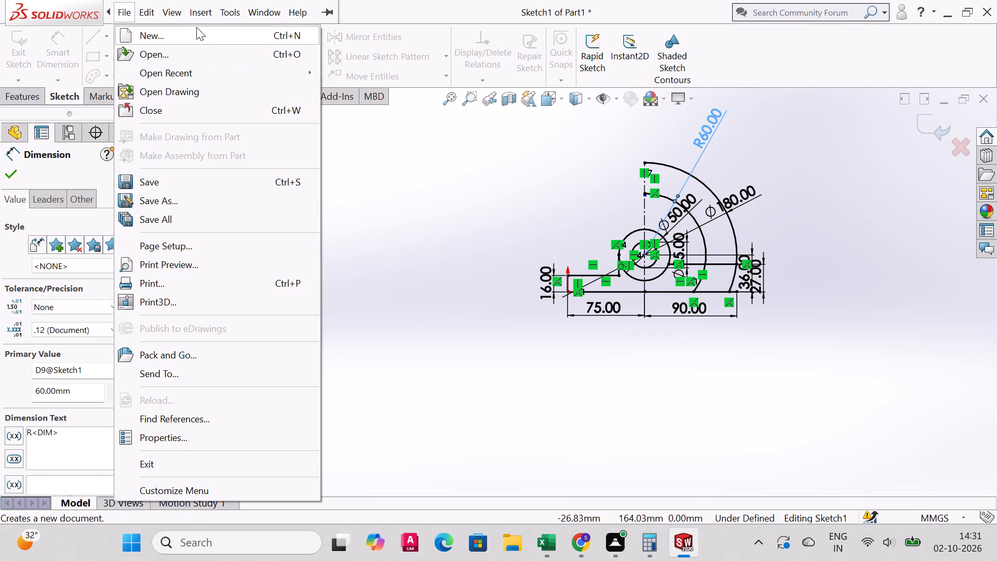
pyautogui.click(59, 11)
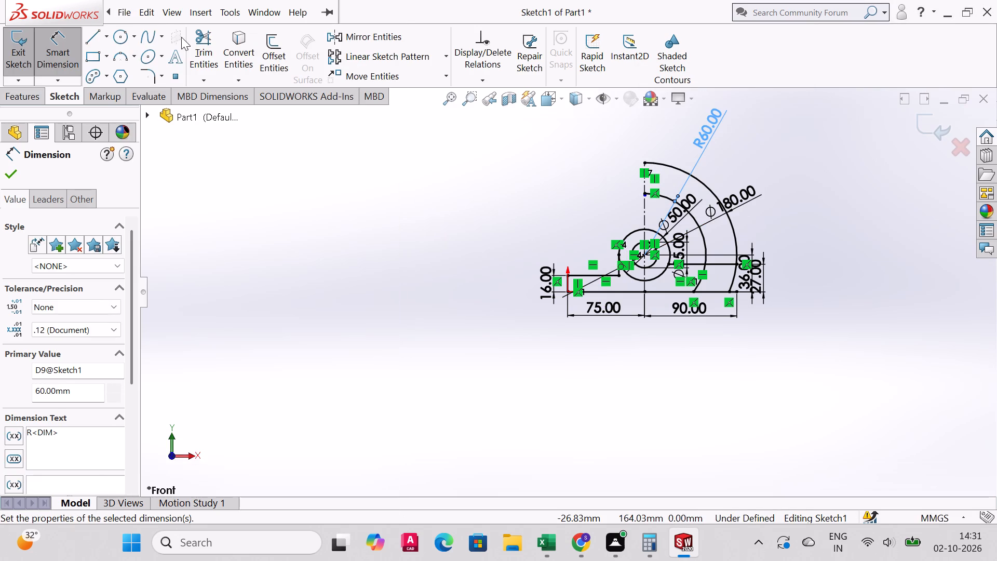
# Trim the 60 mm radius arc's lower end back to the horizontal line 27 mm above the base.
pyautogui.click(195, 41)
pyautogui.scroll(3, 725, 275)
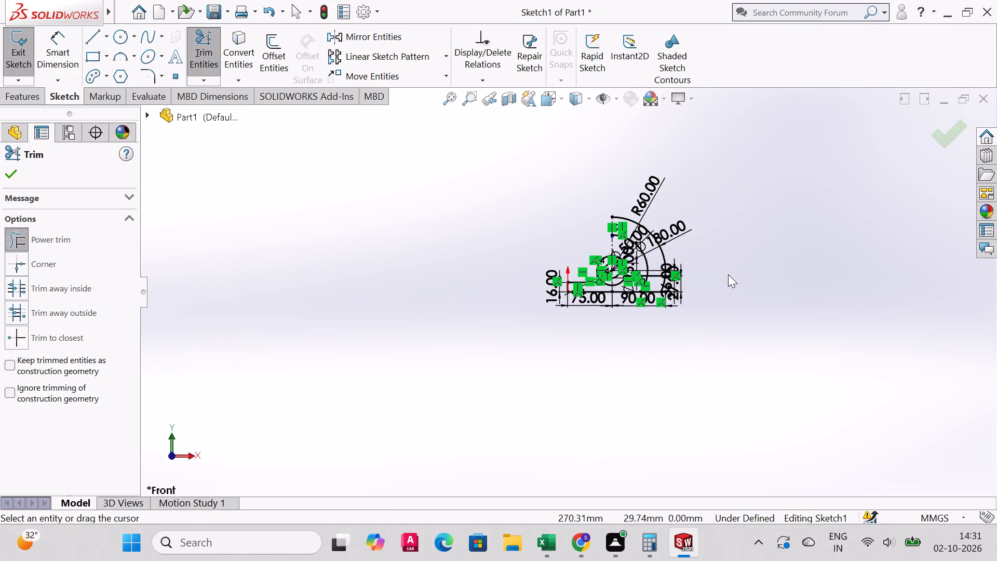
pyautogui.scroll(-8, 728, 274)
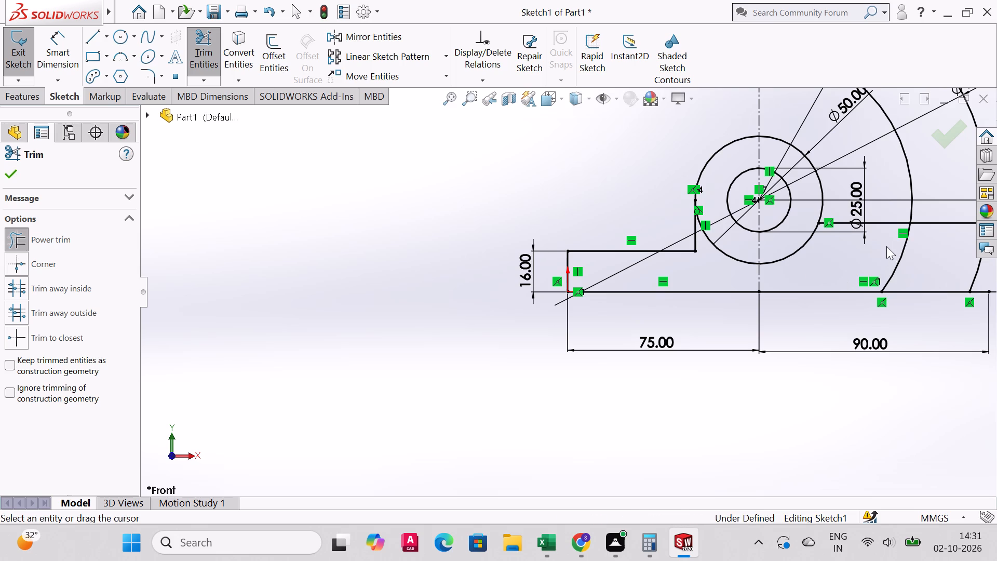
pyautogui.moveTo(888, 246); pyautogui.dragTo(933, 259)
pyautogui.moveTo(895, 206); pyautogui.dragTo(921, 204)
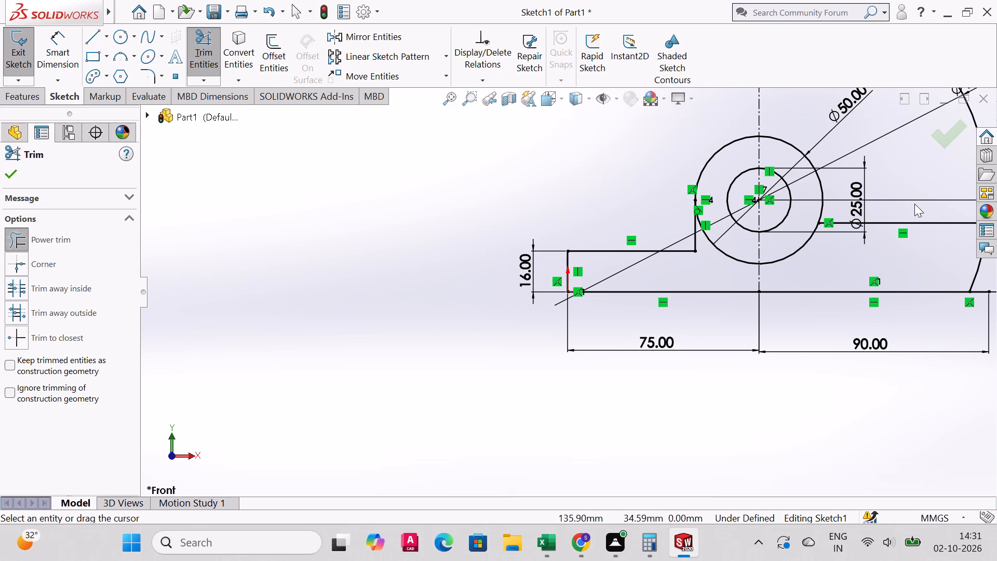
pyautogui.hotkey('ctrl', 'z')
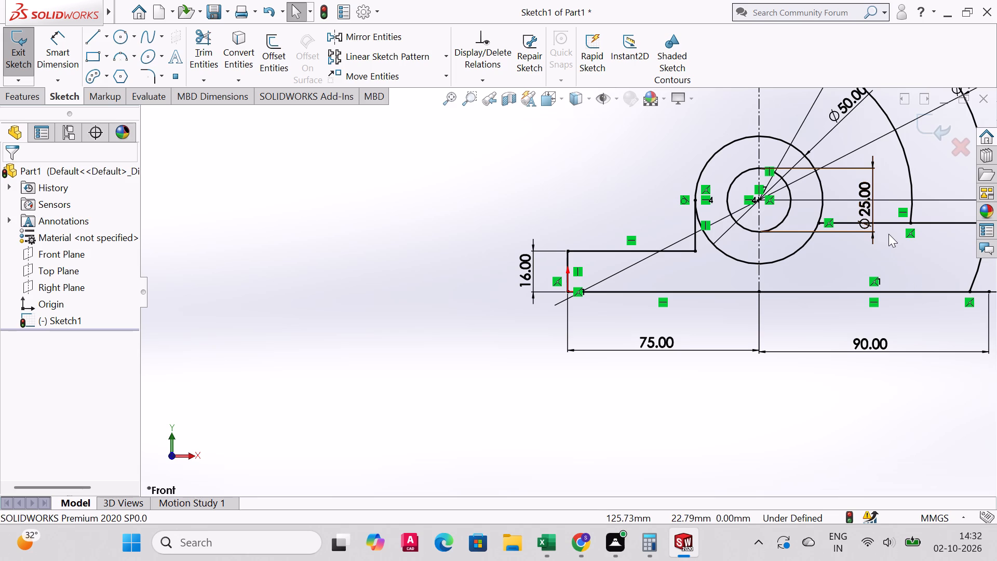
# Draw a circle of about 75 mm radius from the common center, between the 60 mm radius arc and the 180 mm arc.
pyautogui.scroll(2, 830, 239)
pyautogui.scroll(2, 782, 183)
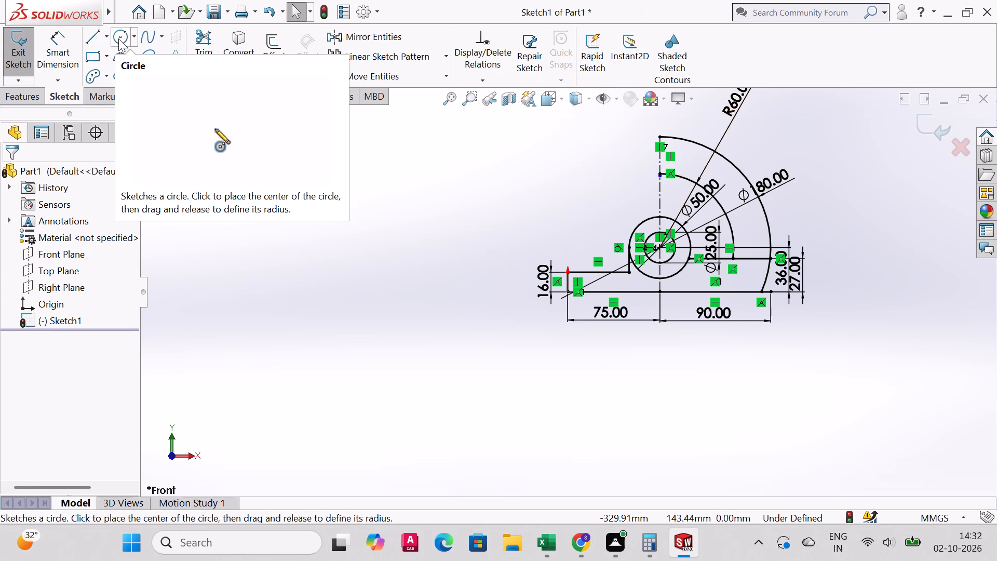
pyautogui.click(131, 38)
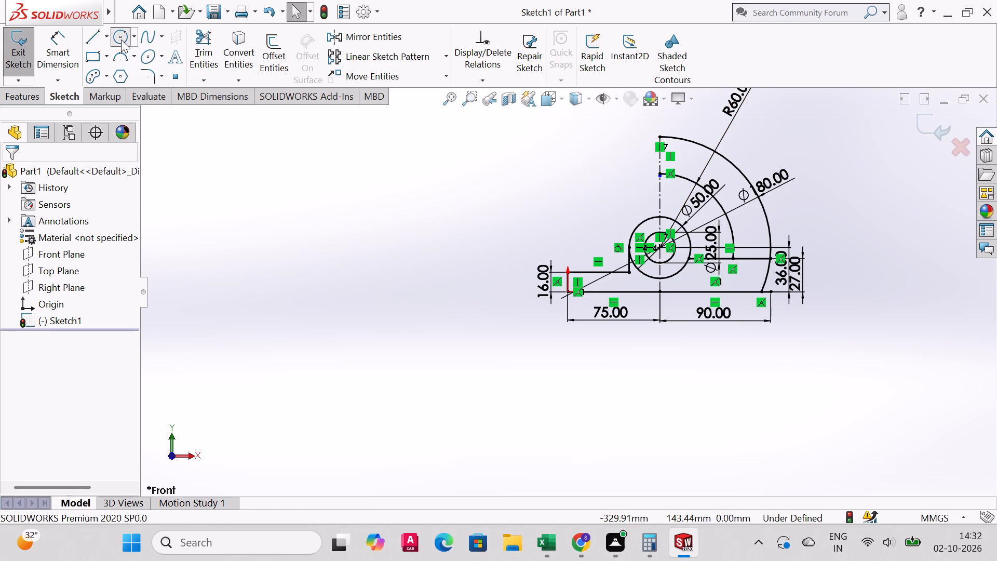
pyautogui.click(121, 39)
pyautogui.click(659, 247)
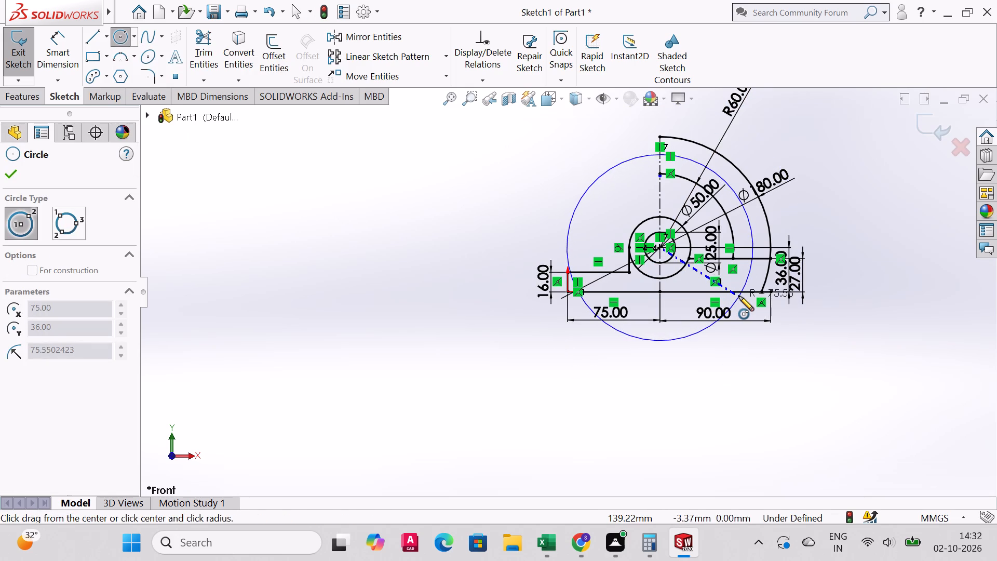
pyautogui.click(739, 296)
pyautogui.rightClick(739, 296)
pyautogui.click(777, 303)
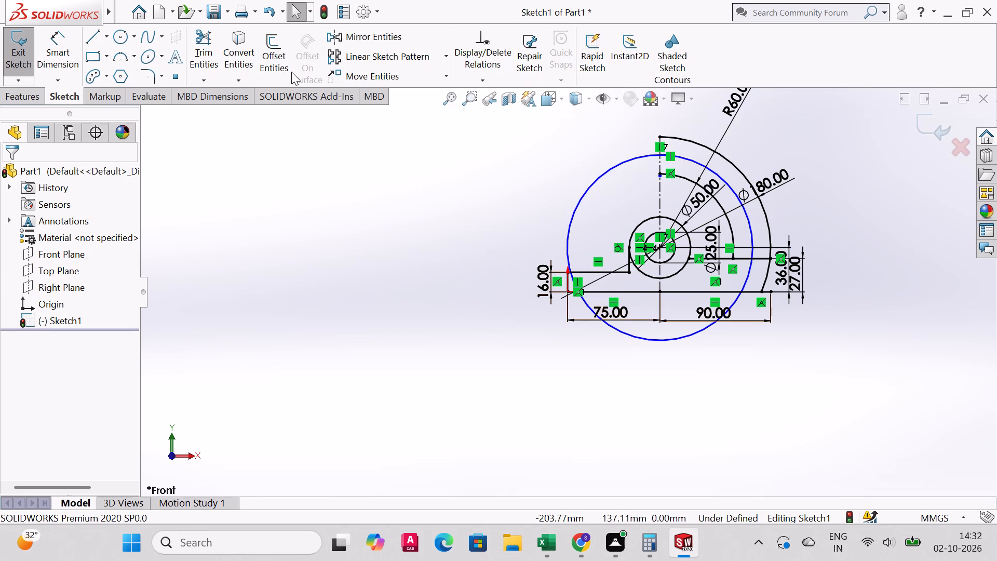
# Trim the new circle to the arc between the vertical centerline and the horizontal line 27 mm above the base.
pyautogui.click(203, 37)
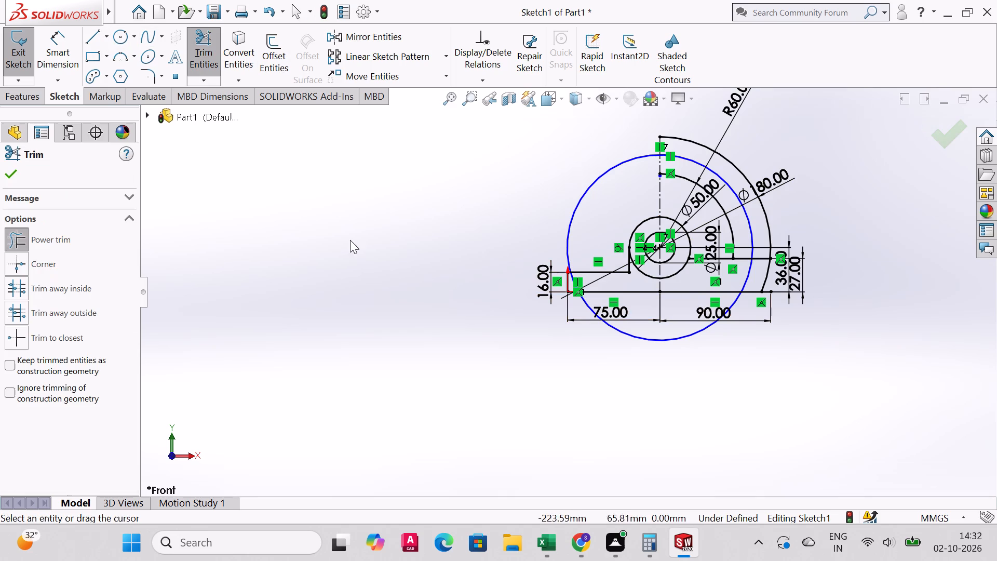
pyautogui.moveTo(535, 184); pyautogui.dragTo(600, 219)
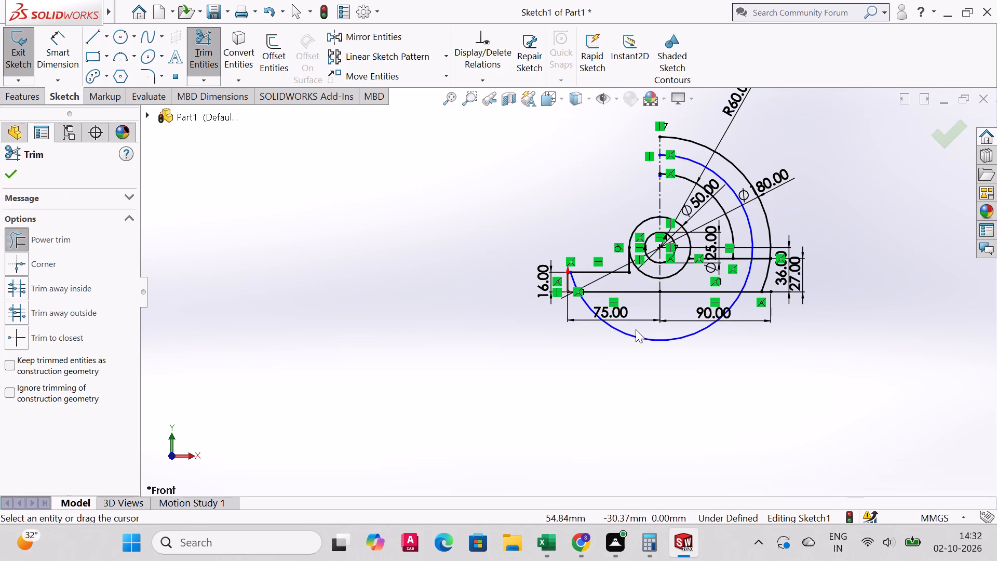
pyautogui.moveTo(637, 327); pyautogui.dragTo(635, 349)
pyautogui.scroll(-4, 636, 276)
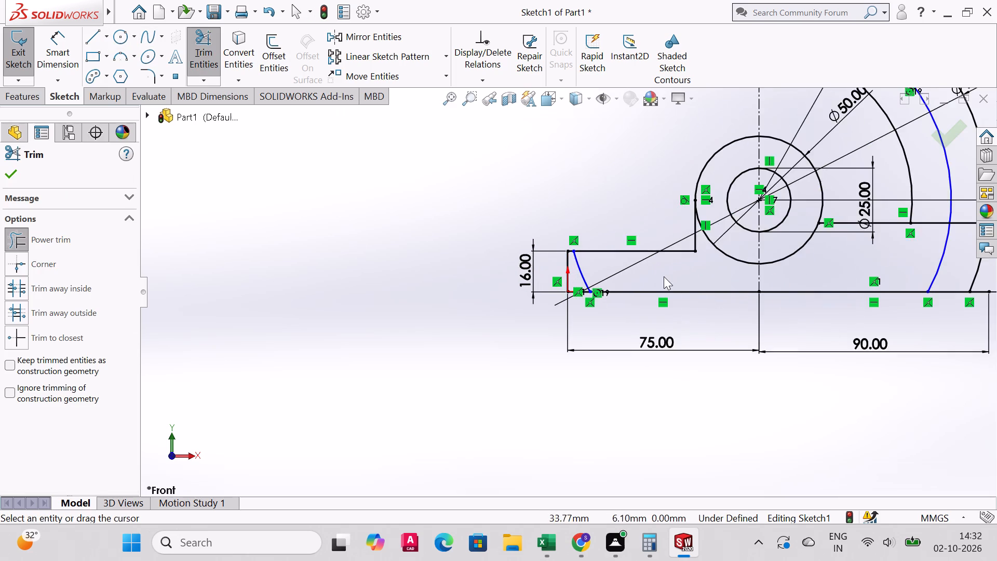
pyautogui.scroll(1, 677, 273)
pyautogui.moveTo(590, 269); pyautogui.dragTo(577, 274)
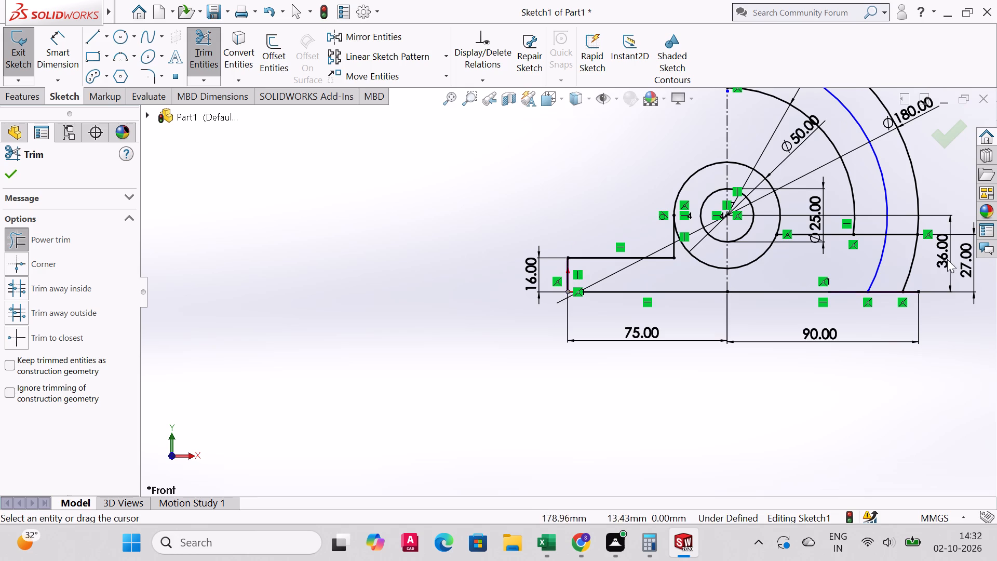
pyautogui.moveTo(843, 268); pyautogui.dragTo(886, 269)
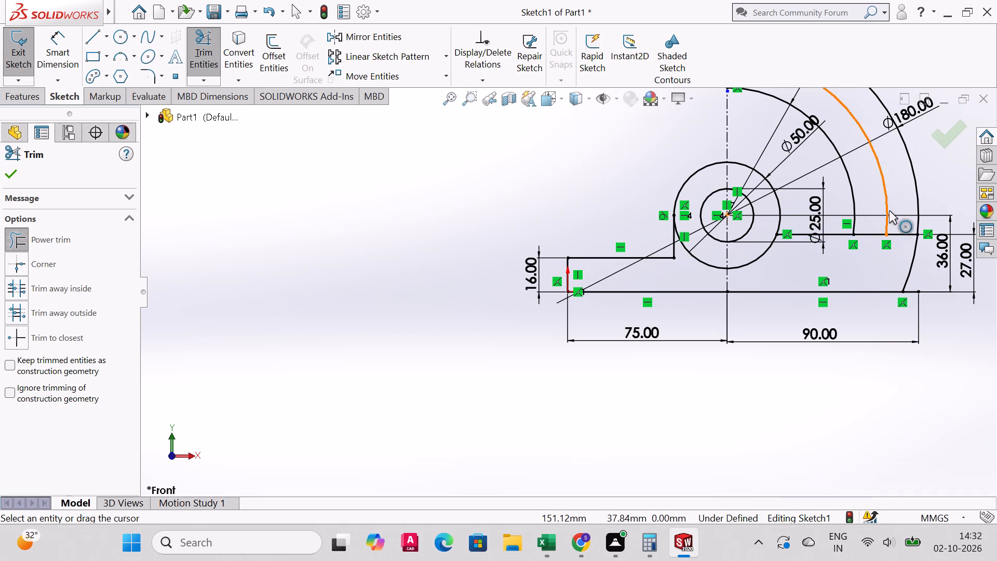
# Trim the 180 mm arc's lower end back to the horizontal line 27 mm above the base.
pyautogui.scroll(3, 889, 210)
pyautogui.scroll(-2, 874, 156)
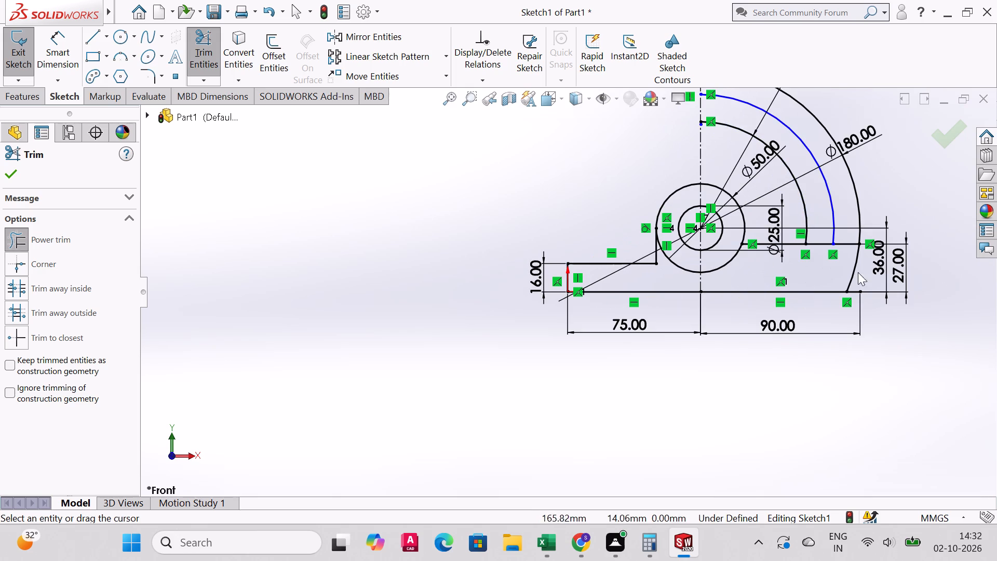
pyautogui.moveTo(832, 265); pyautogui.dragTo(861, 272)
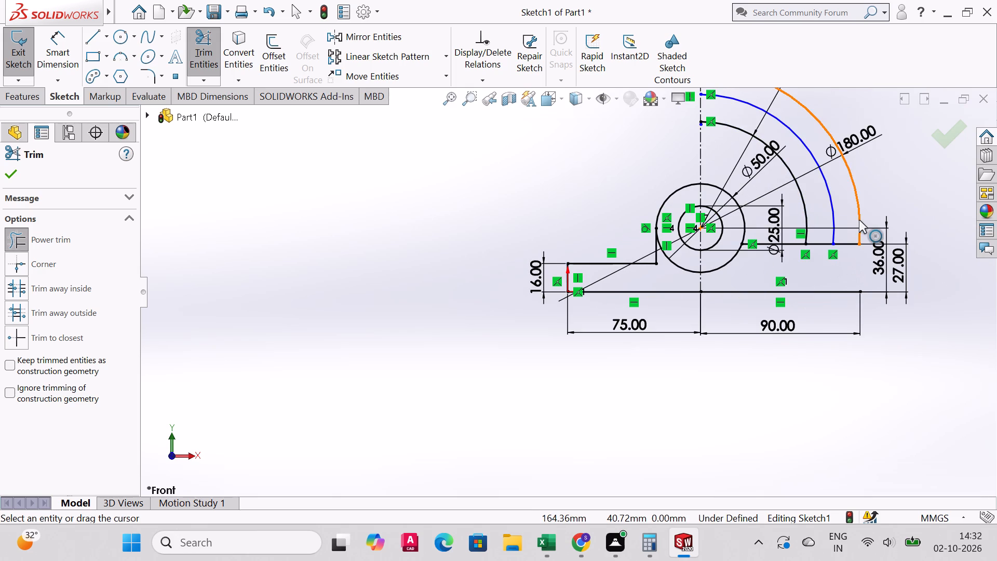
# Convert the middle arc between the 60 mm radius arc and the 180 mm arc to construction geometry.
pyautogui.scroll(2, 868, 228)
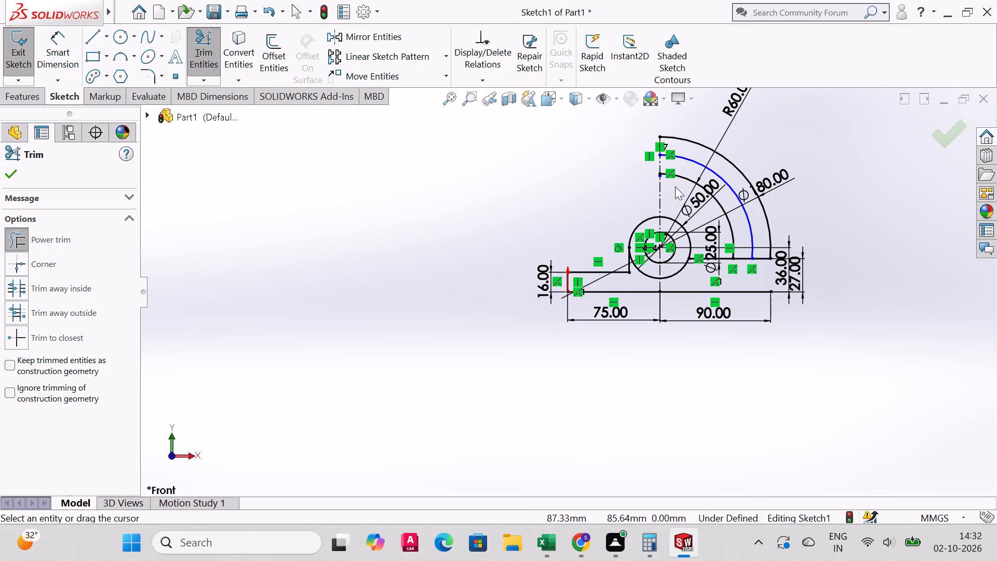
pyautogui.click(685, 159)
pyautogui.rightClick(685, 159)
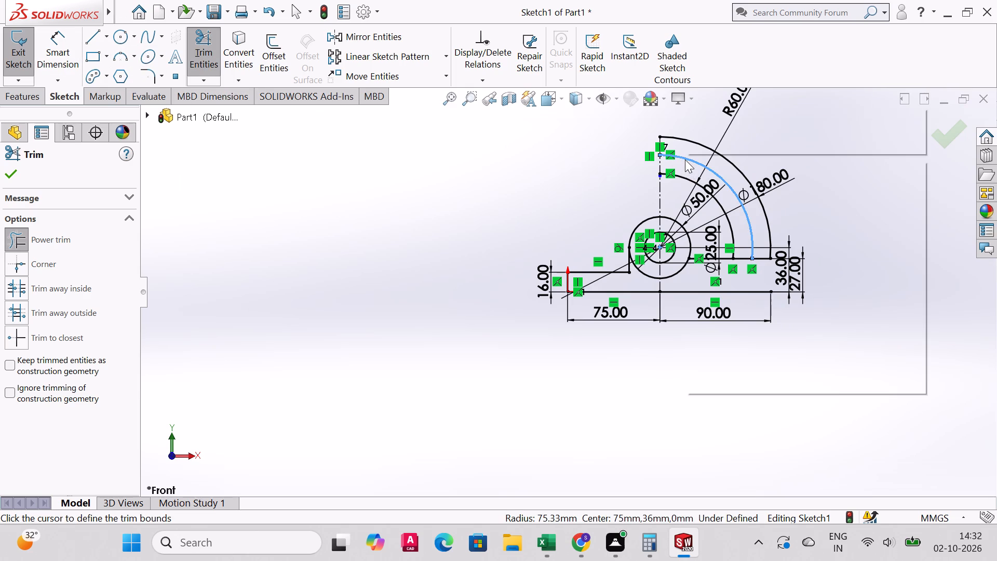
pyautogui.click(717, 142)
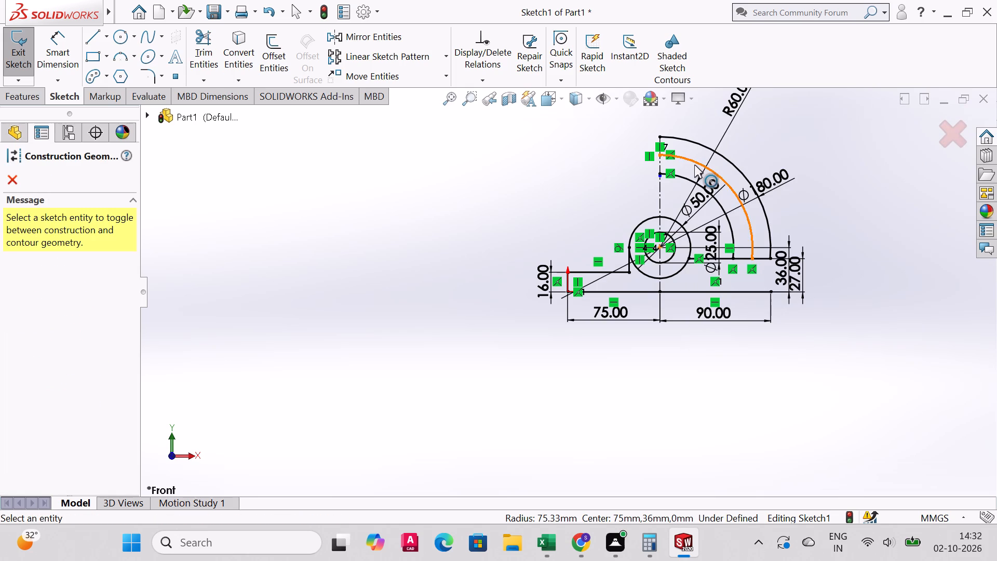
pyautogui.click(694, 165)
pyautogui.rightClick(694, 164)
pyautogui.click(844, 132)
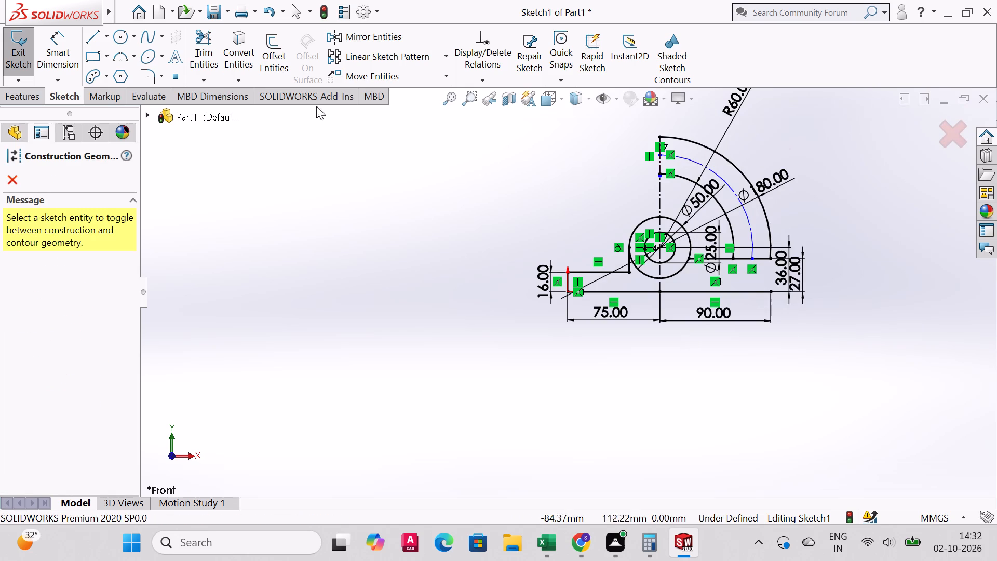
# Dimension the middle construction arc with a radius of 75 mm.
pyautogui.click(63, 39)
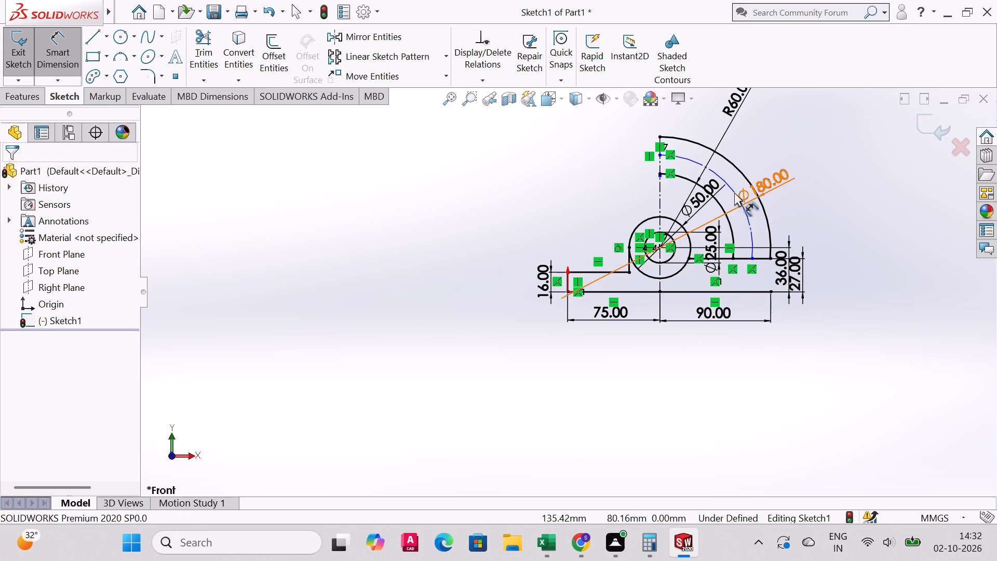
pyautogui.click(694, 162)
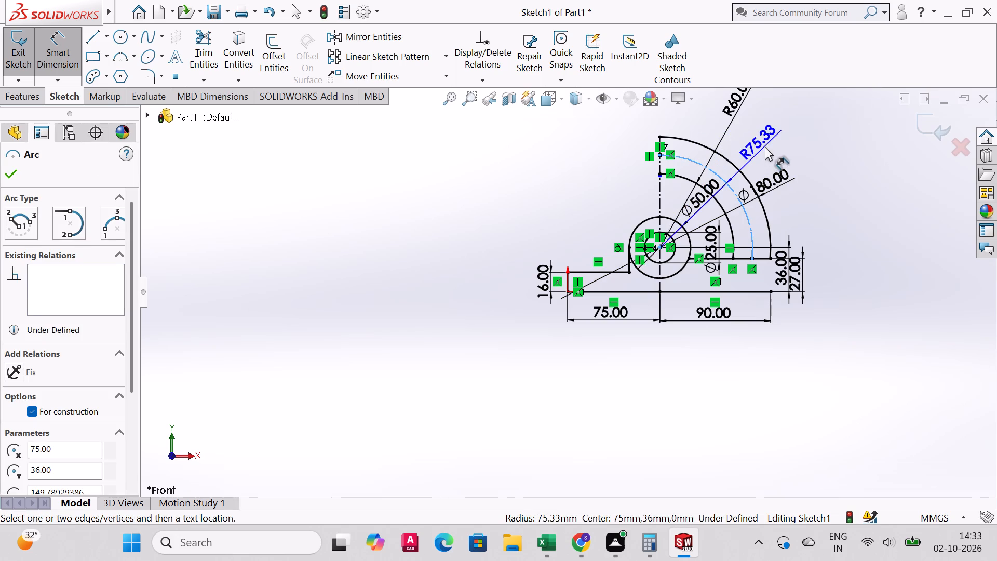
pyautogui.click(766, 145)
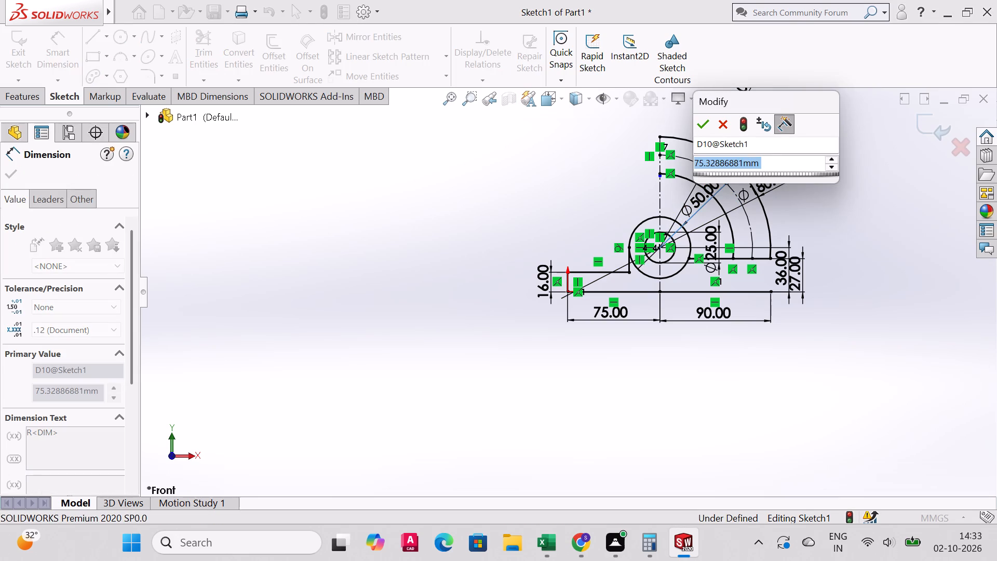
pyautogui.write('75')
pyautogui.click(707, 119)
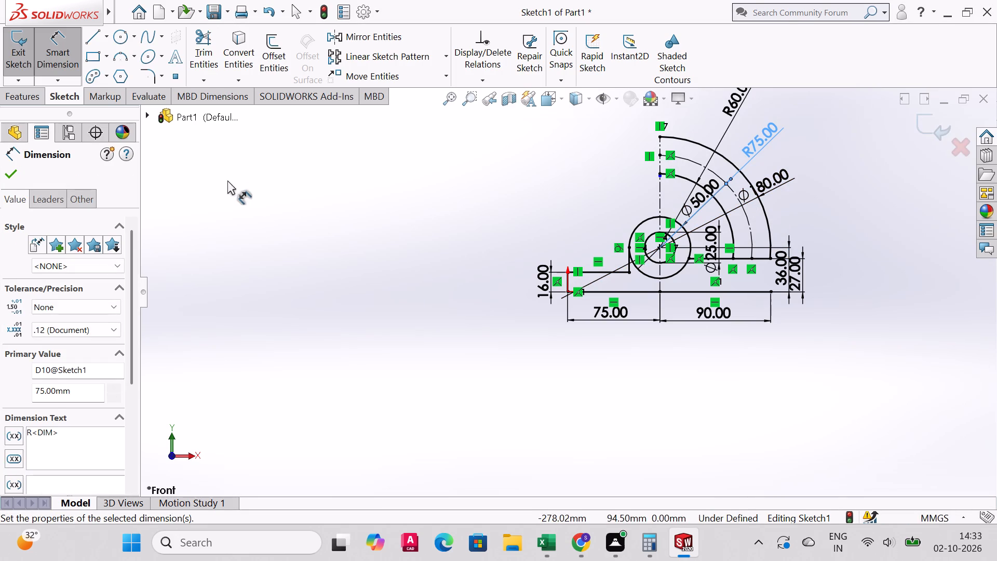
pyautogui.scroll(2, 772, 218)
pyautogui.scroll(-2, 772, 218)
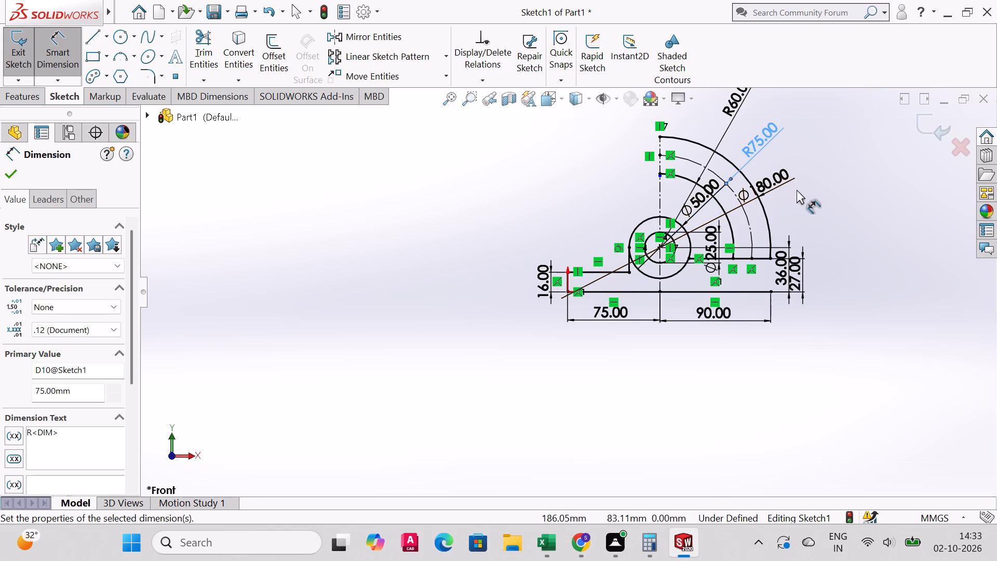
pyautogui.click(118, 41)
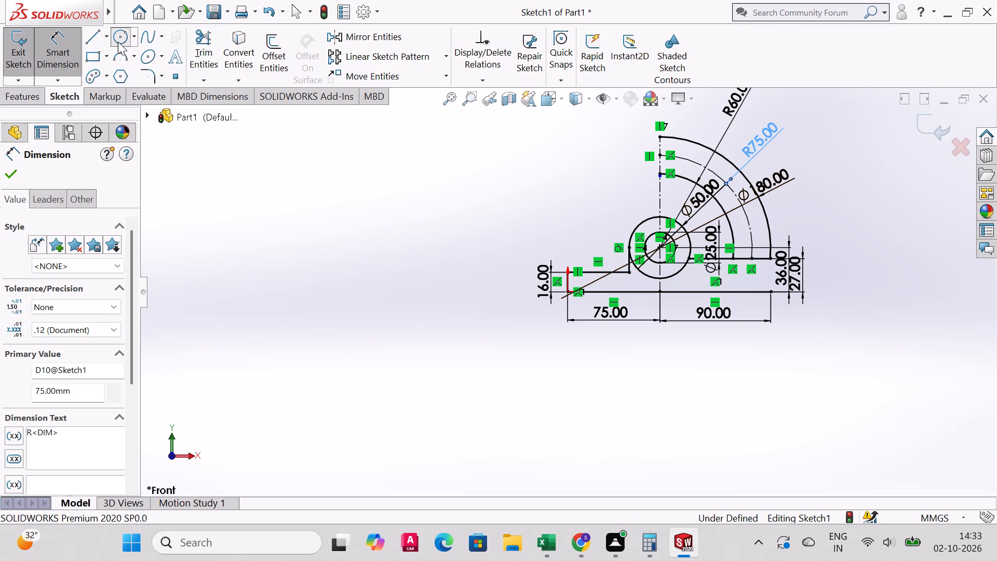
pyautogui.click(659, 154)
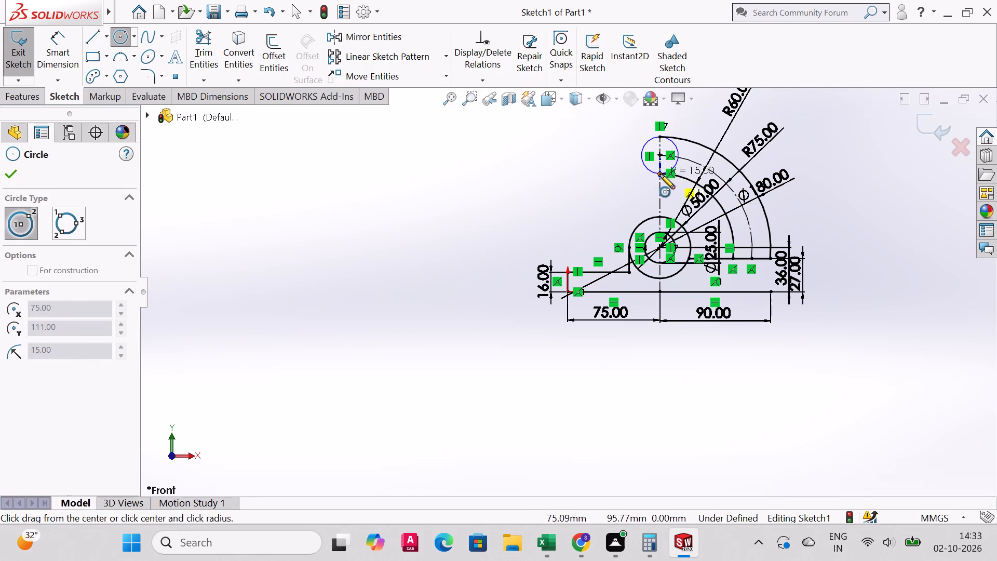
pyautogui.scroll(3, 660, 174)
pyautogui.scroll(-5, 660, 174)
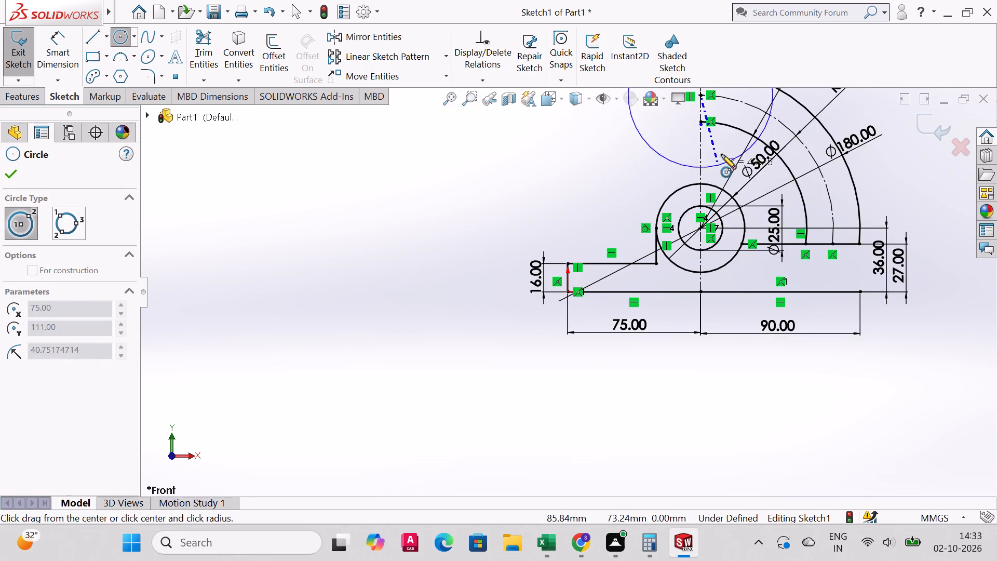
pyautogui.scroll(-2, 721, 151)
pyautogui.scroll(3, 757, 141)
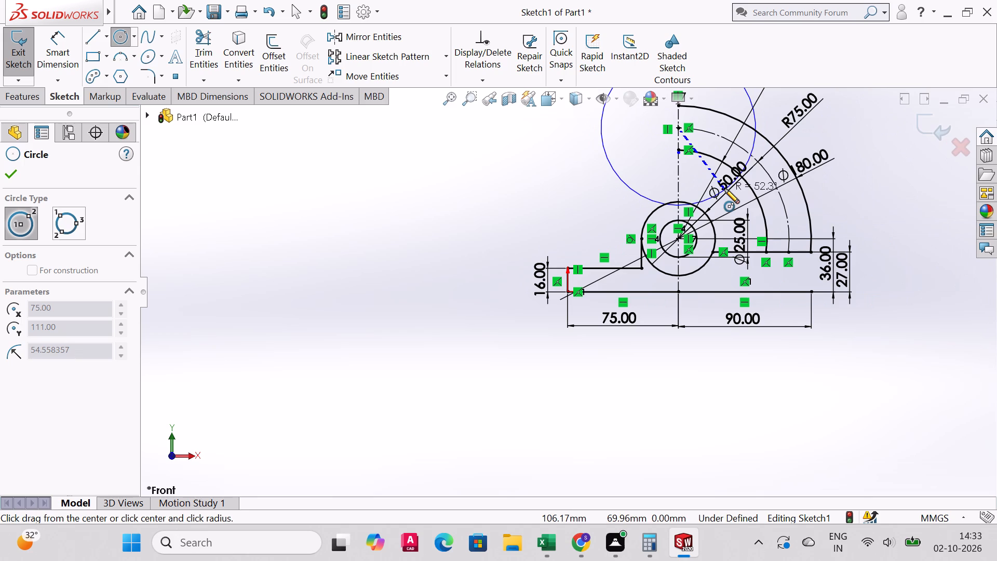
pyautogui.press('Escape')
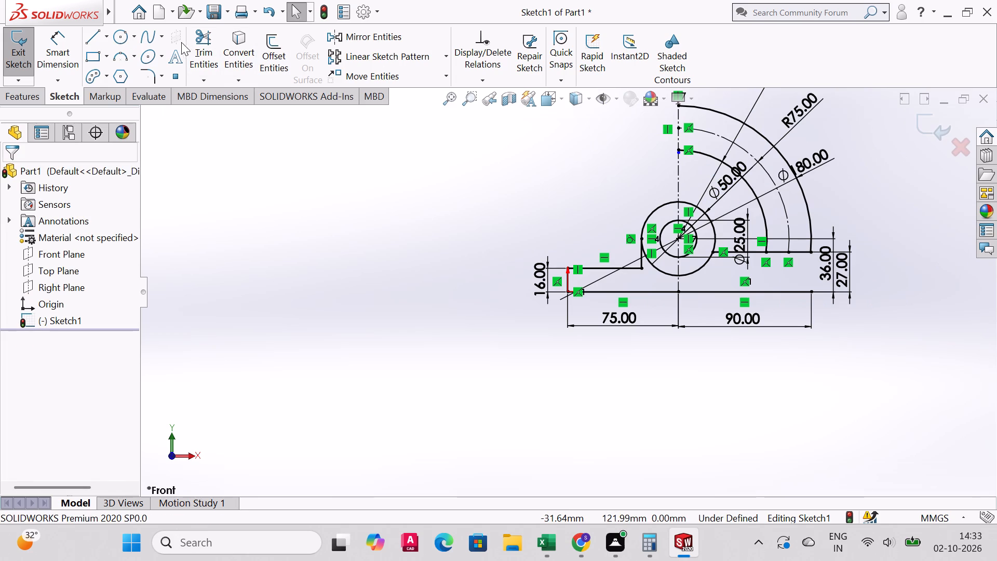
# Sketch a 15 mm radius circle centered on the upper end of the R75 construction arc, passing through the R60 arc's upper endpoint.
pyautogui.click(476, 98)
pyautogui.moveTo(709, 208); pyautogui.dragTo(821, 211)
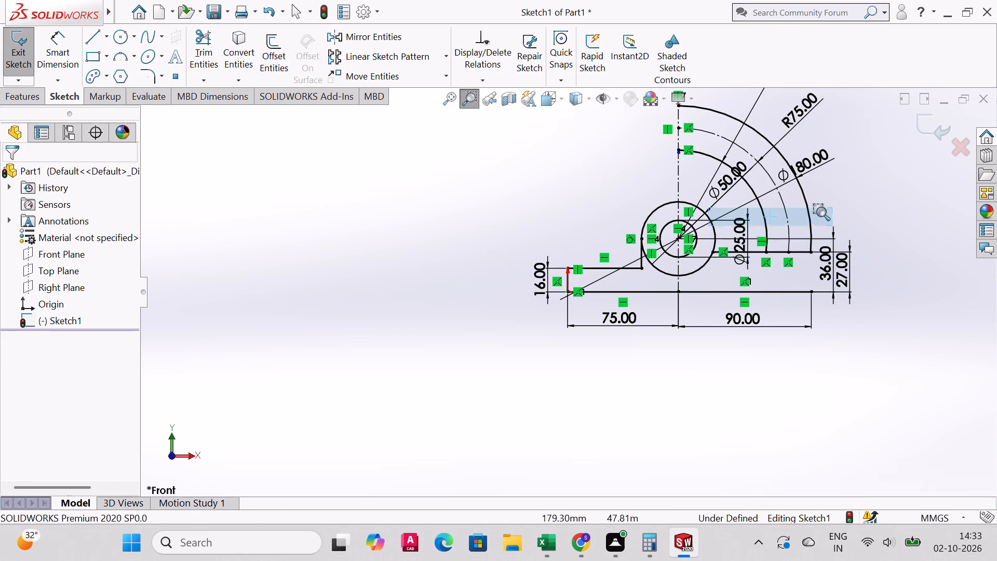
pyautogui.moveTo(821, 211); pyautogui.dragTo(665, 87)
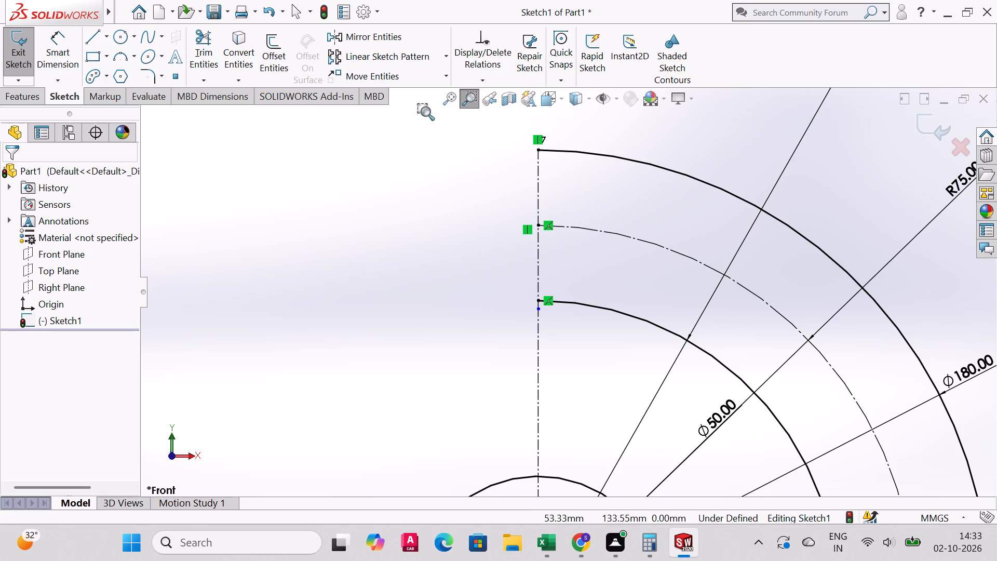
pyautogui.moveTo(425, 111); pyautogui.dragTo(657, 329)
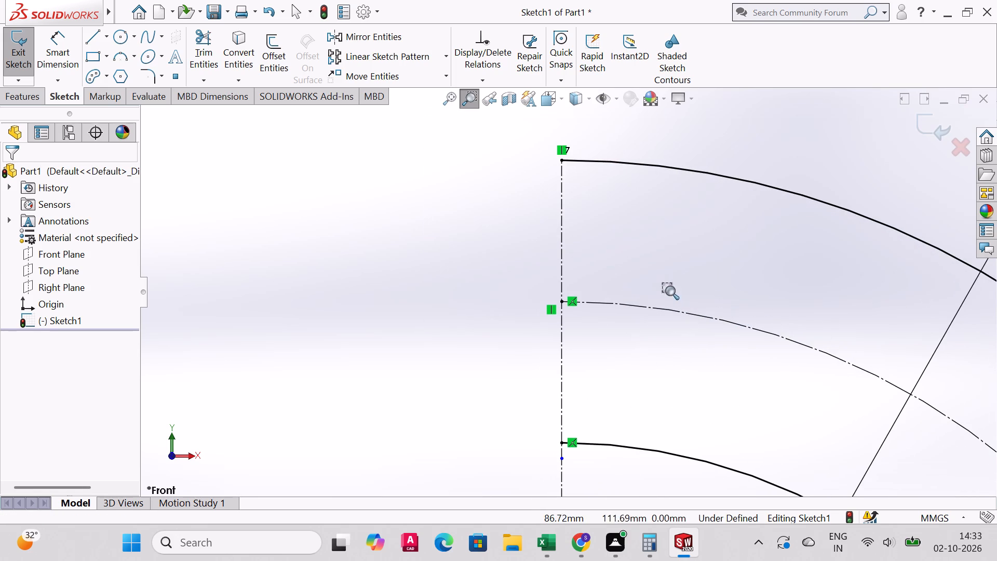
pyautogui.click(126, 33)
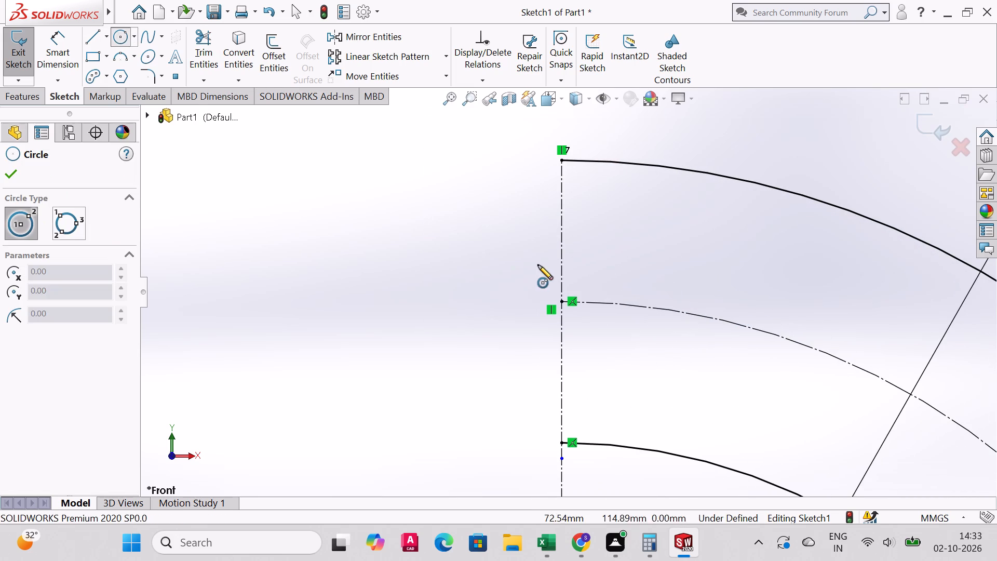
pyautogui.click(560, 301)
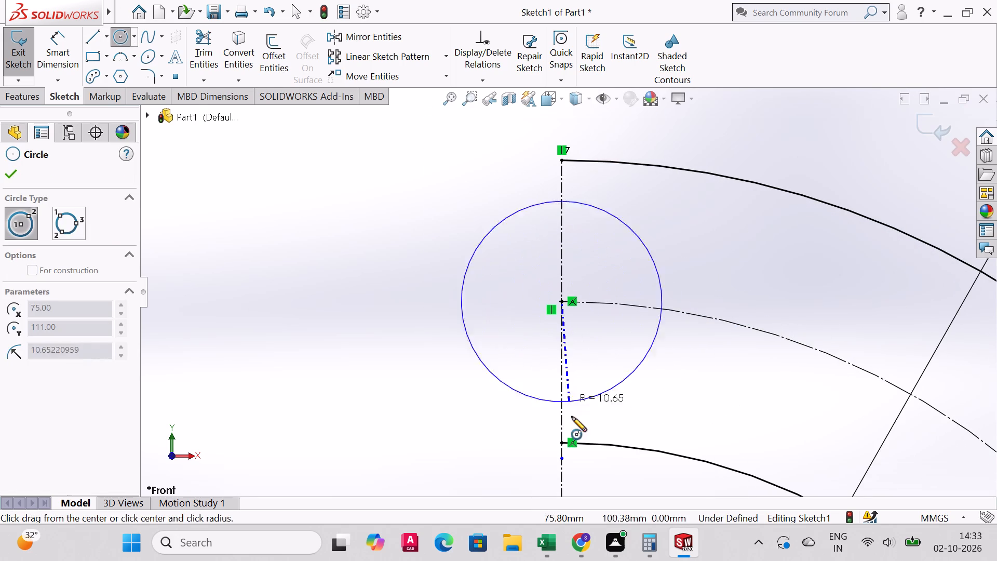
pyautogui.click(562, 443)
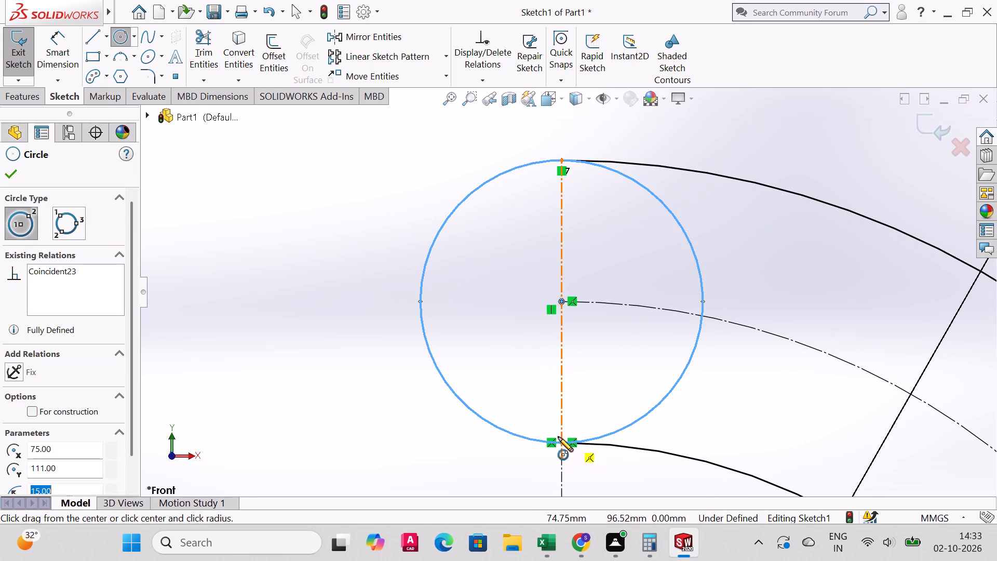
pyautogui.click(8, 176)
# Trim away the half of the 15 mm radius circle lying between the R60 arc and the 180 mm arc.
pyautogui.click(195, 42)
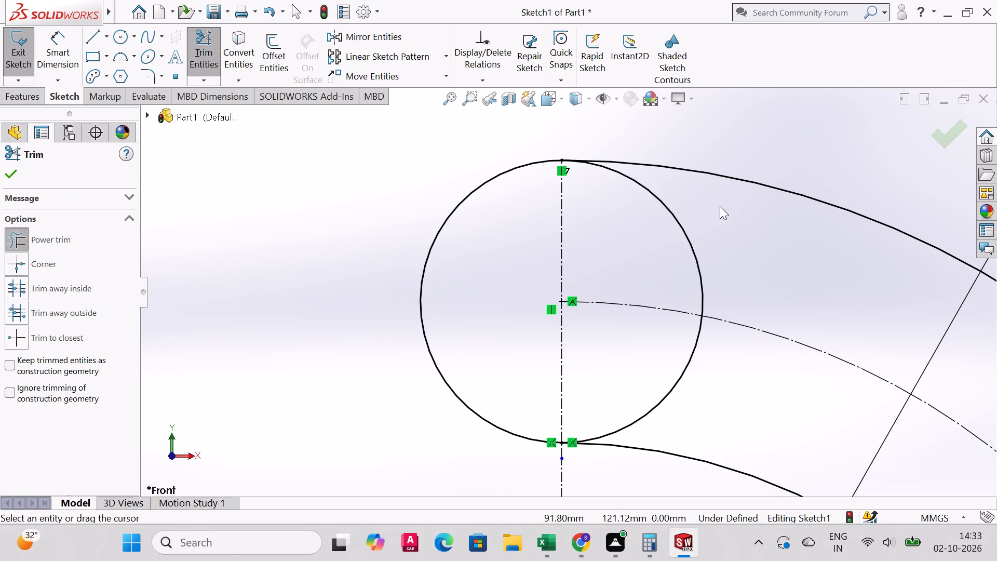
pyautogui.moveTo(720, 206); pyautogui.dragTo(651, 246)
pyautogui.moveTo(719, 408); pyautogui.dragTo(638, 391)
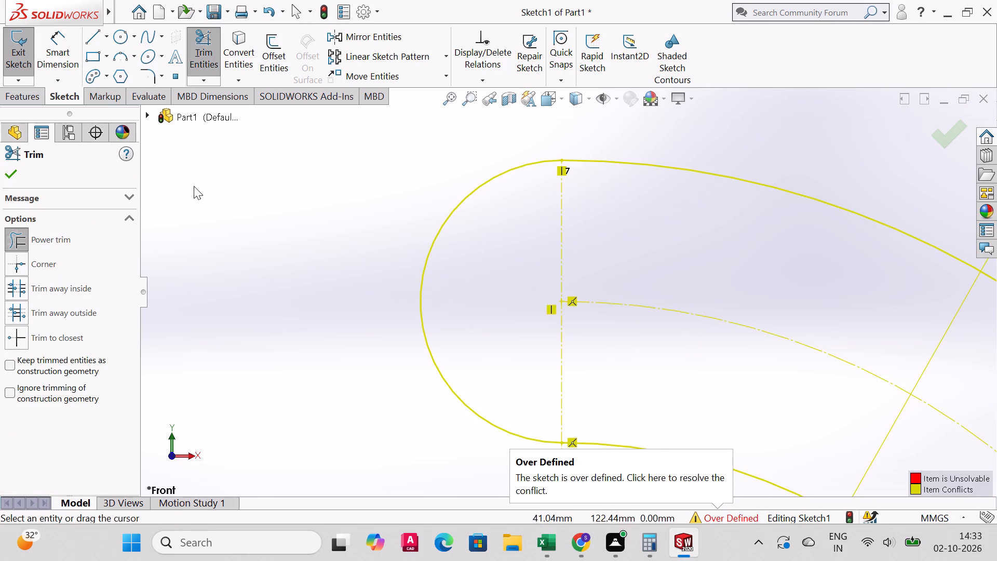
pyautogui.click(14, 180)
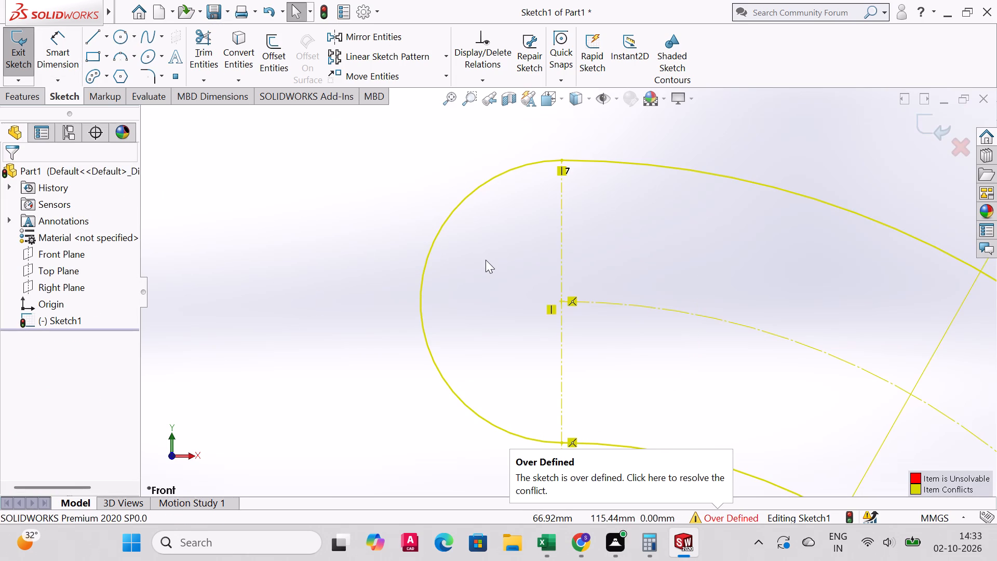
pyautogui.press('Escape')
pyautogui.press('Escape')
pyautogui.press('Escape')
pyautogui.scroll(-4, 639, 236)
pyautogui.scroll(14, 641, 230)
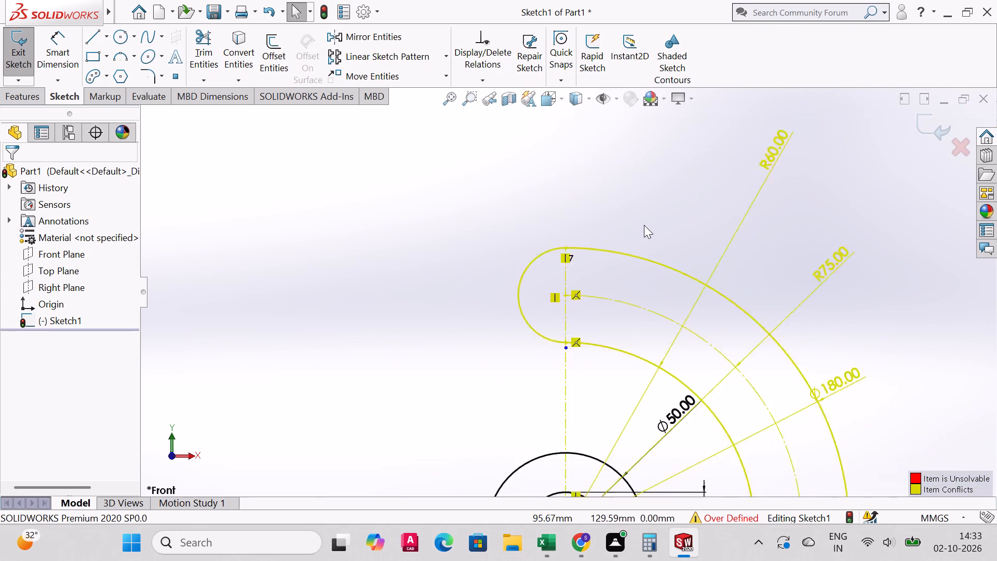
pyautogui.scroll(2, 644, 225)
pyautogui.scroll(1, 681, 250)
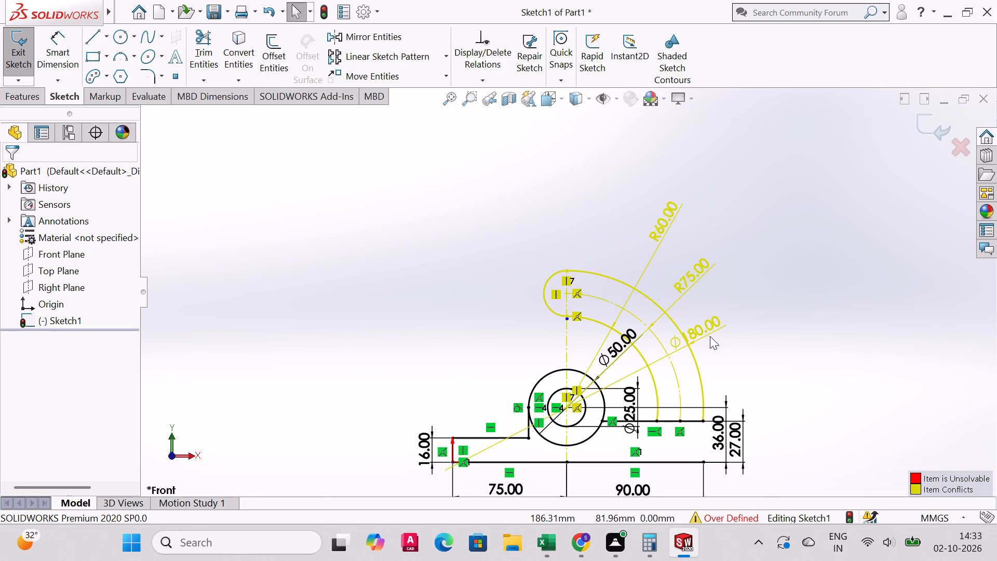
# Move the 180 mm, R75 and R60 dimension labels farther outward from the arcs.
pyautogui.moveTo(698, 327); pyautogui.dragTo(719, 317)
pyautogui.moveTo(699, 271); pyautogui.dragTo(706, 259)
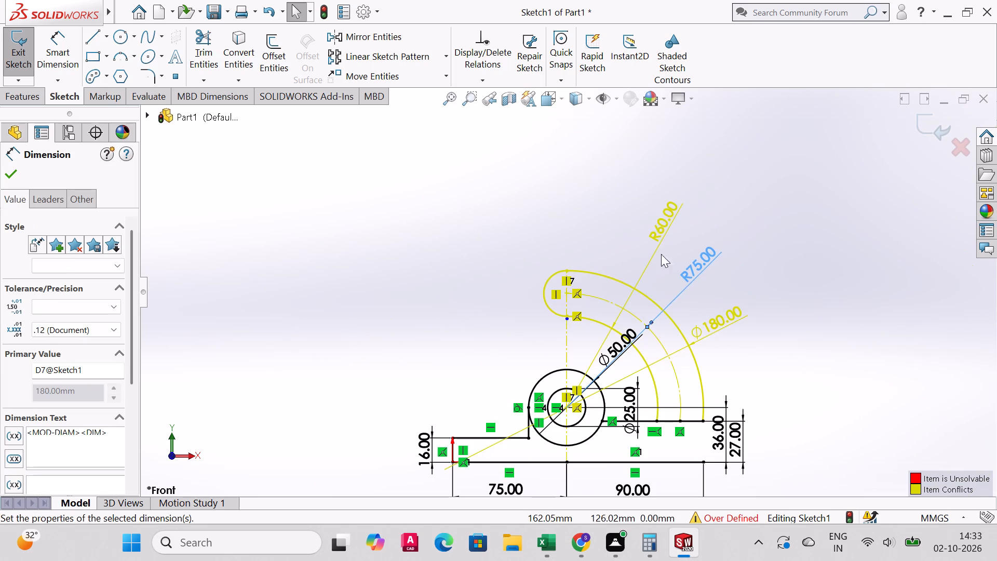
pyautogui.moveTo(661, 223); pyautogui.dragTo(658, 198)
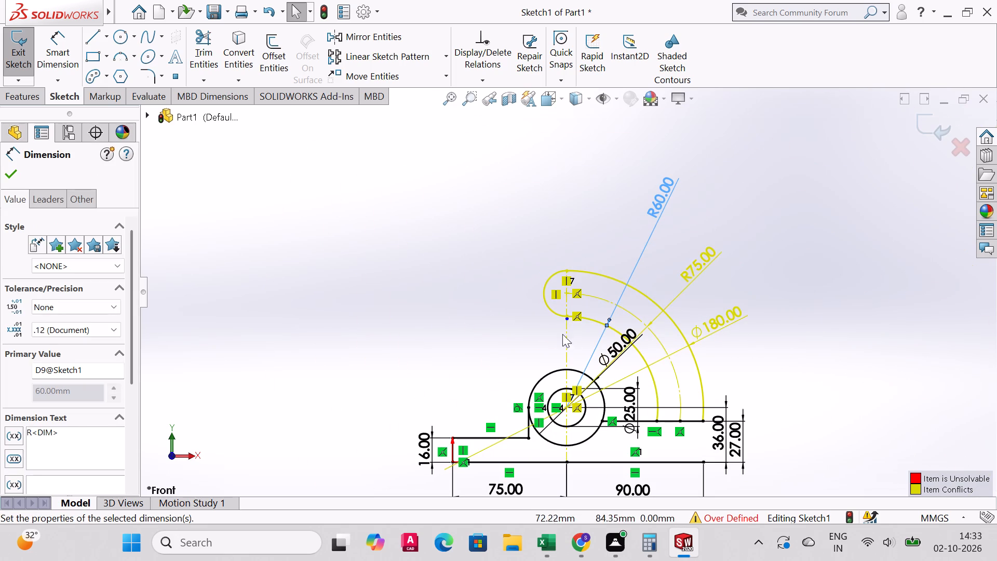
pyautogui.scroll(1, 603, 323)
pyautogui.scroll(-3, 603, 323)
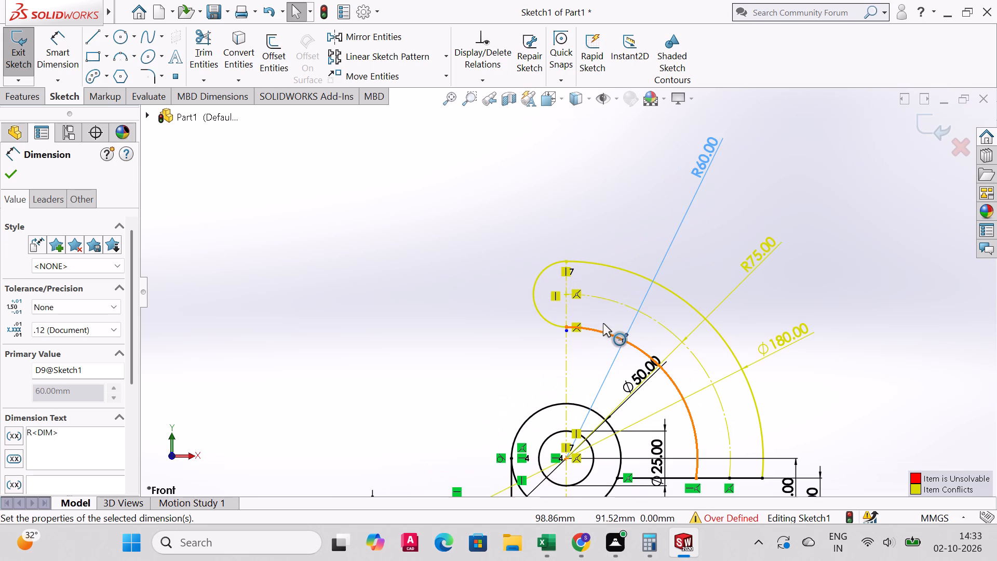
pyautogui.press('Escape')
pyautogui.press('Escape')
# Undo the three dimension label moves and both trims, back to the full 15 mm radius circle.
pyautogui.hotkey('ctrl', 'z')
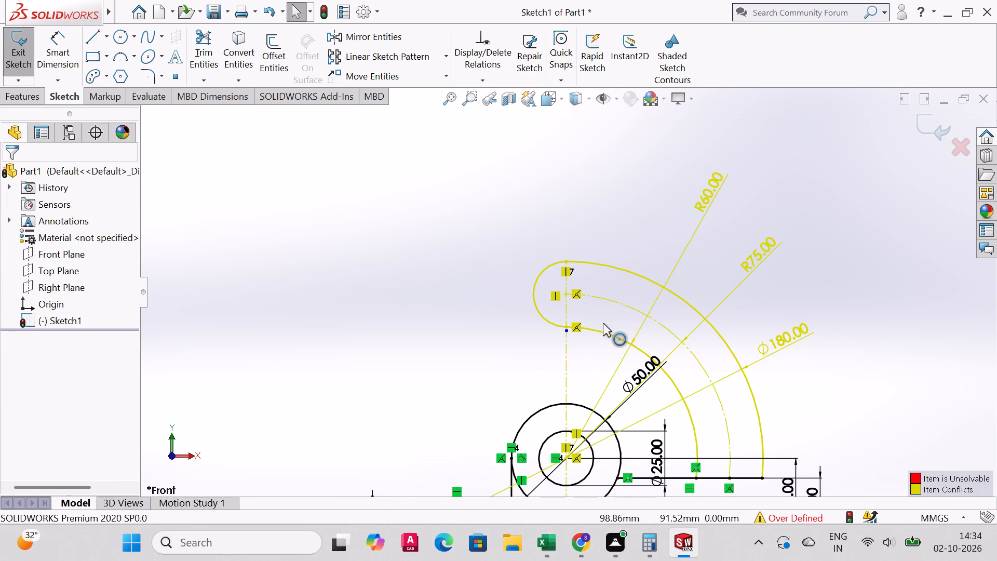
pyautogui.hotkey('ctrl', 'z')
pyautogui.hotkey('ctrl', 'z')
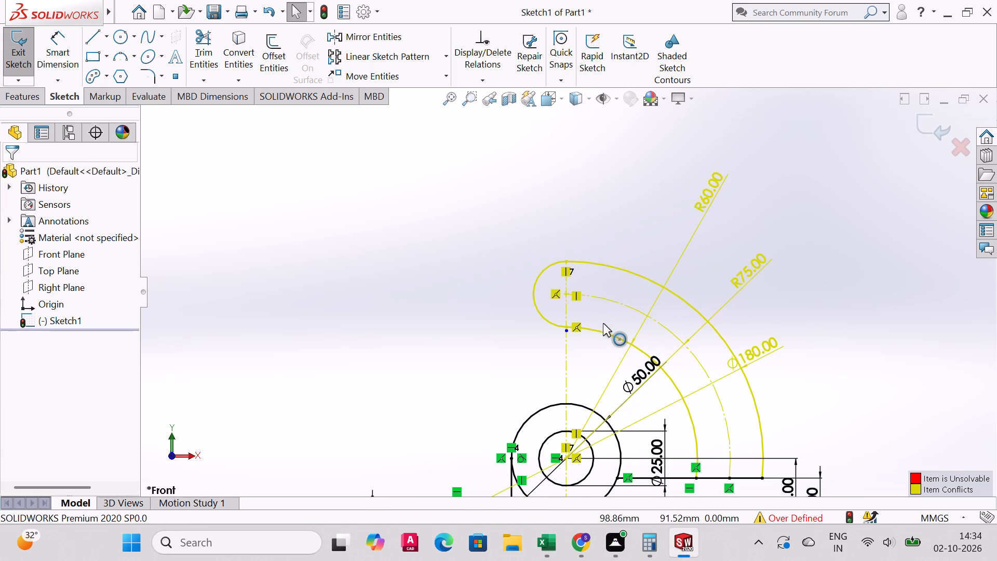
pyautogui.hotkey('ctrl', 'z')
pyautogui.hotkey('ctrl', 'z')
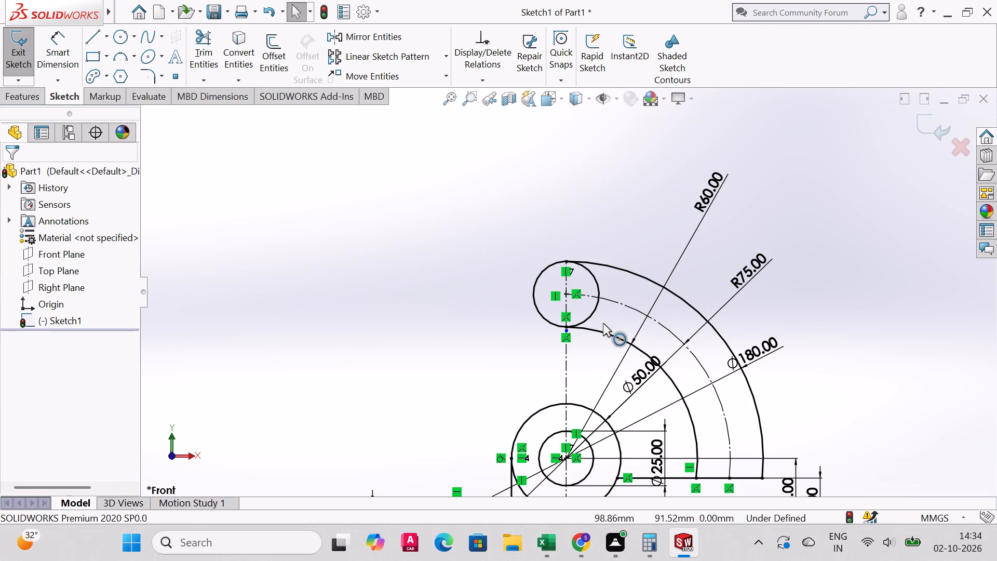
# Trim away the quarter of the 15 mm radius circle between the R75 construction arc and the R60 arc.
pyautogui.click(204, 35)
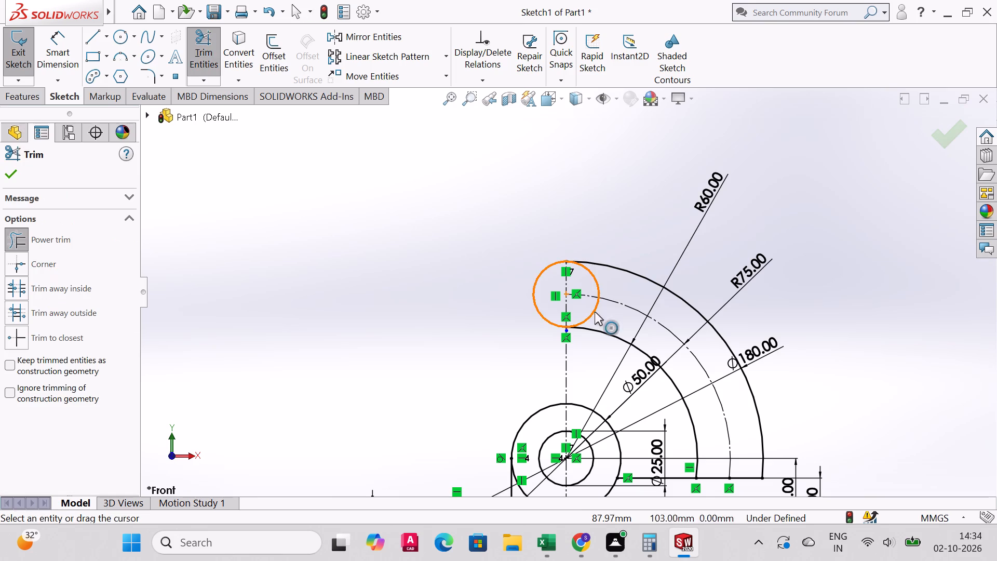
pyautogui.moveTo(583, 306); pyautogui.dragTo(603, 316)
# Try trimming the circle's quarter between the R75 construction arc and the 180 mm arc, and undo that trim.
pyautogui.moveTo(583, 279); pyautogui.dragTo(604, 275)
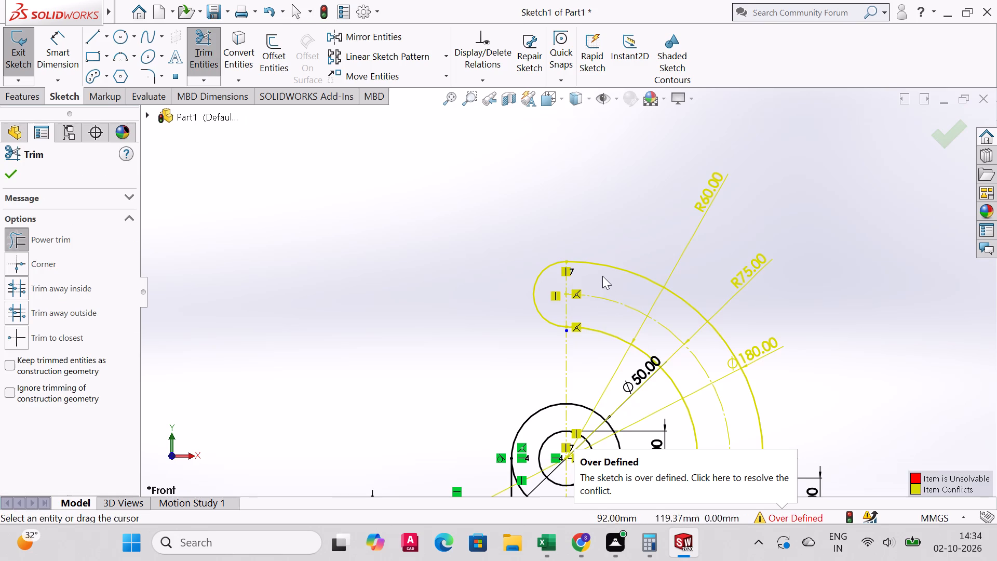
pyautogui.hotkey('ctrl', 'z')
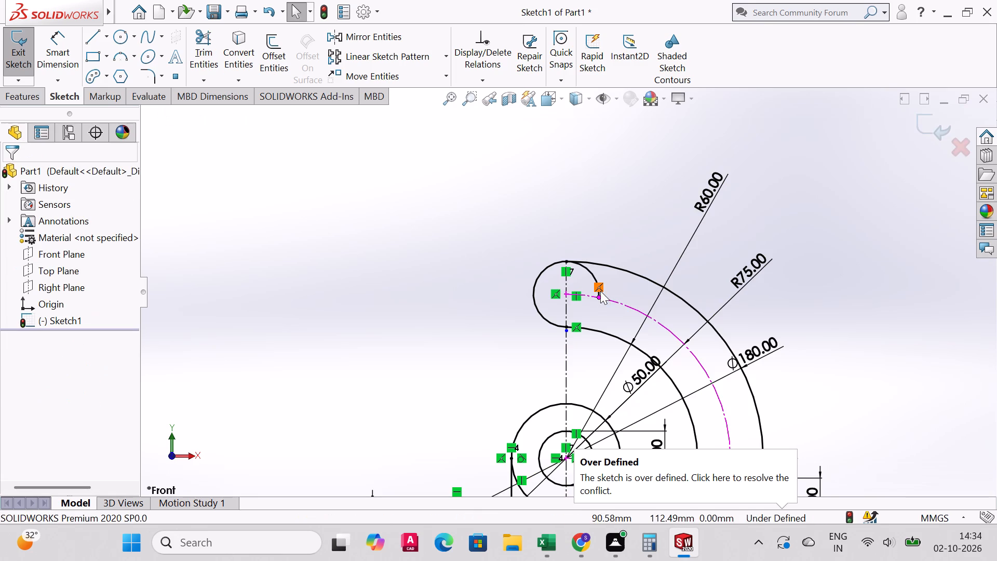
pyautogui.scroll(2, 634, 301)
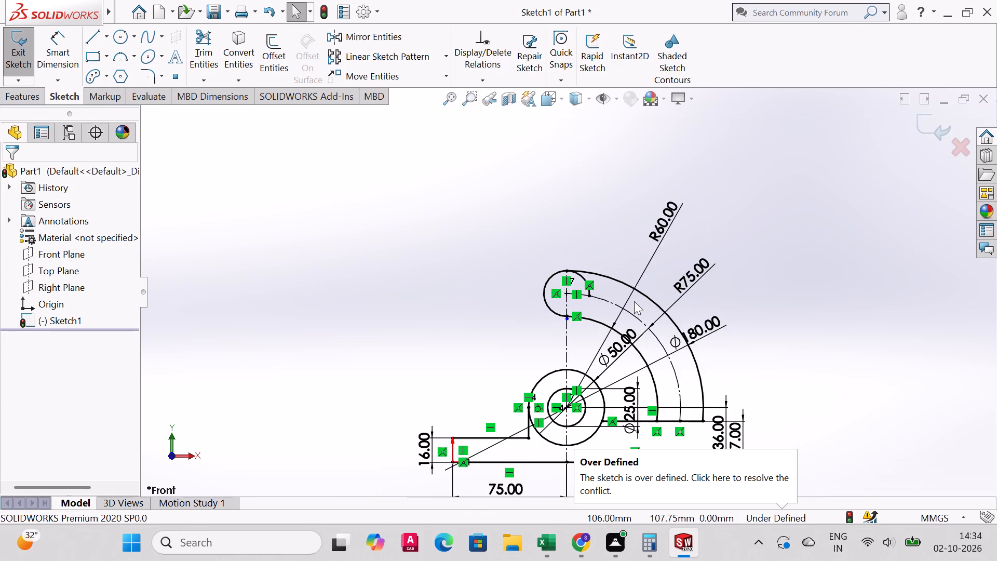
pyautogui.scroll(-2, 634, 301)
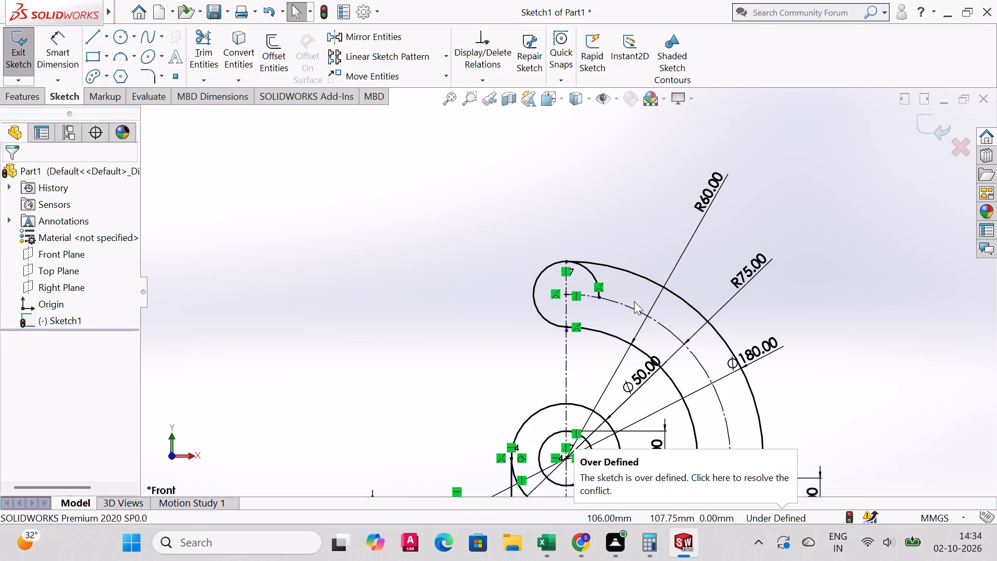
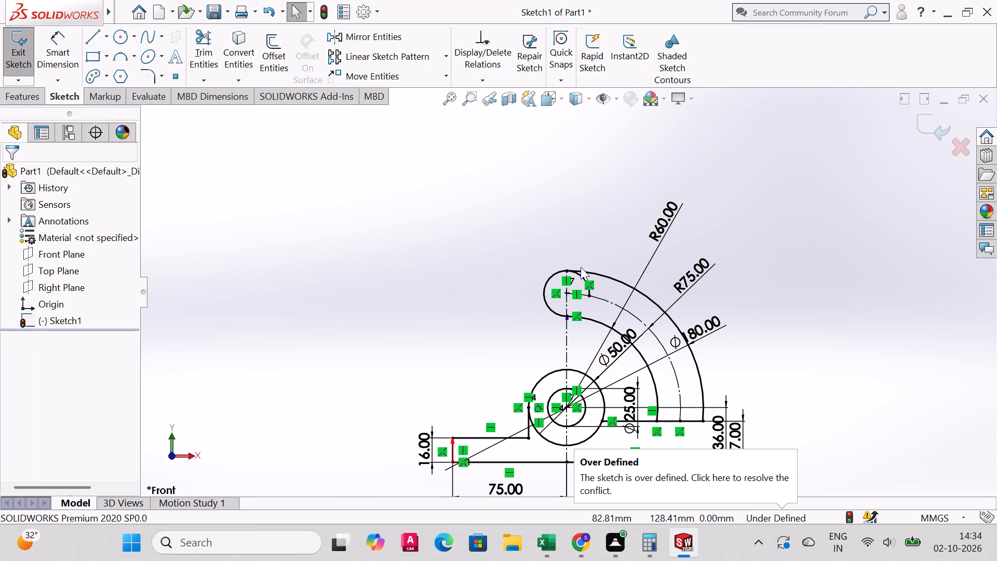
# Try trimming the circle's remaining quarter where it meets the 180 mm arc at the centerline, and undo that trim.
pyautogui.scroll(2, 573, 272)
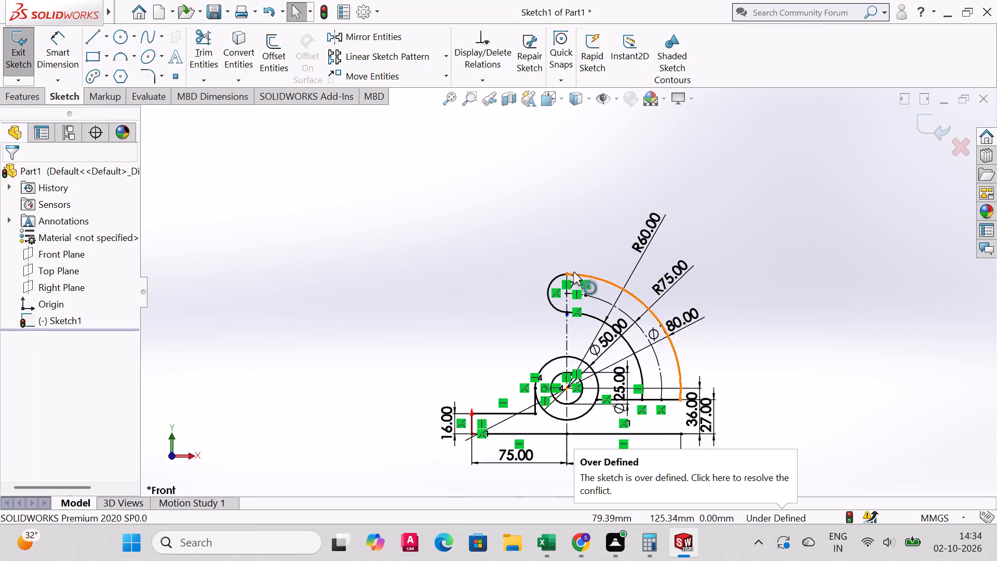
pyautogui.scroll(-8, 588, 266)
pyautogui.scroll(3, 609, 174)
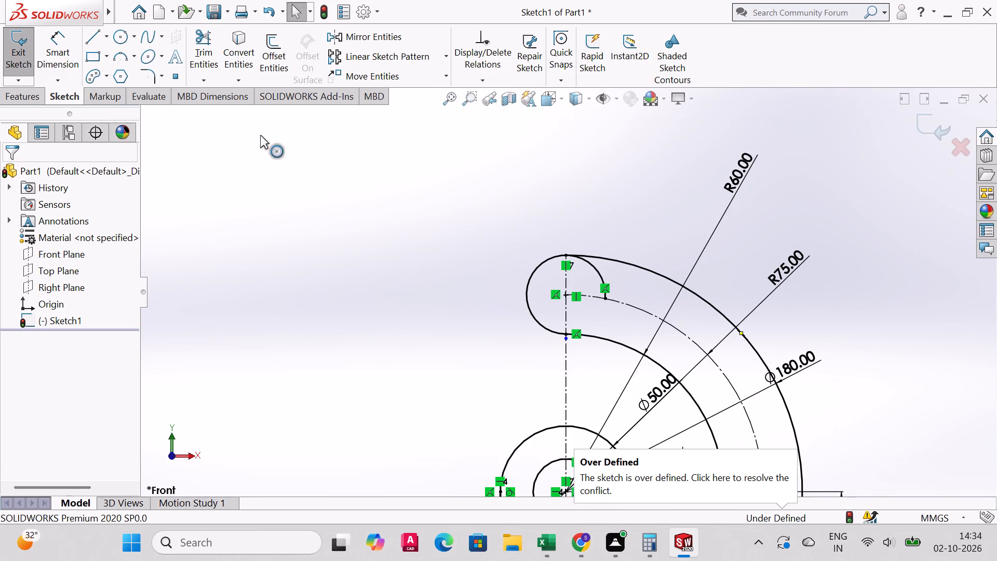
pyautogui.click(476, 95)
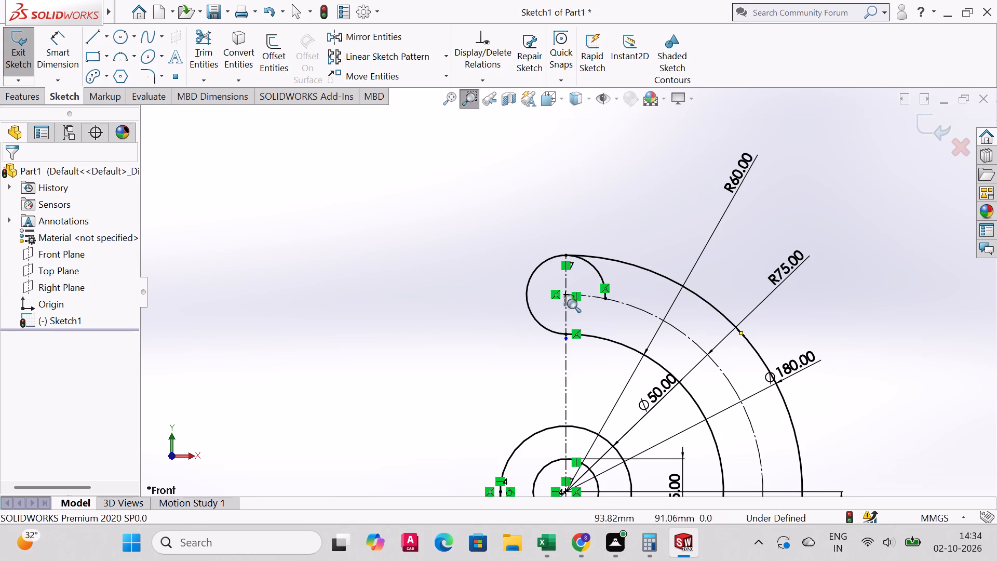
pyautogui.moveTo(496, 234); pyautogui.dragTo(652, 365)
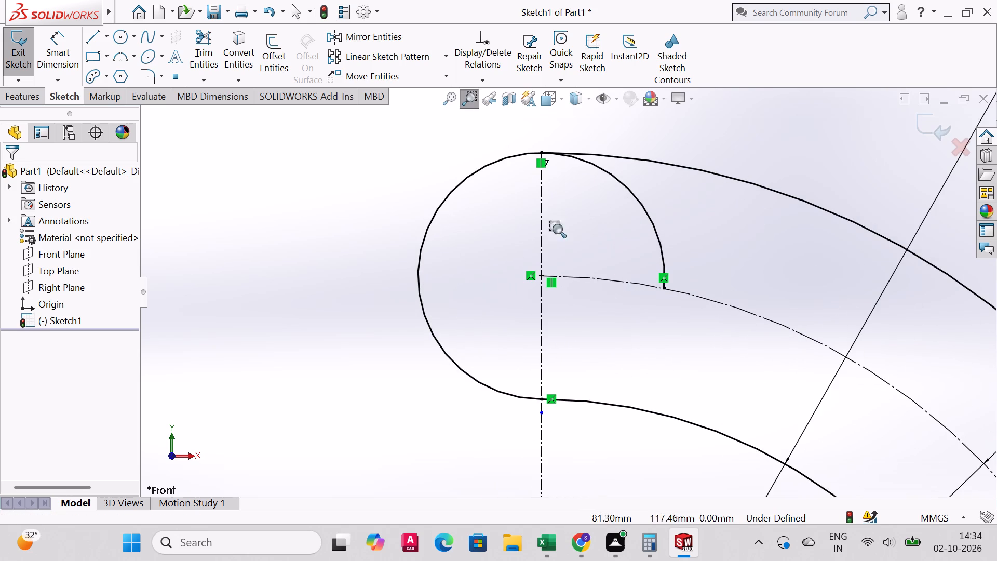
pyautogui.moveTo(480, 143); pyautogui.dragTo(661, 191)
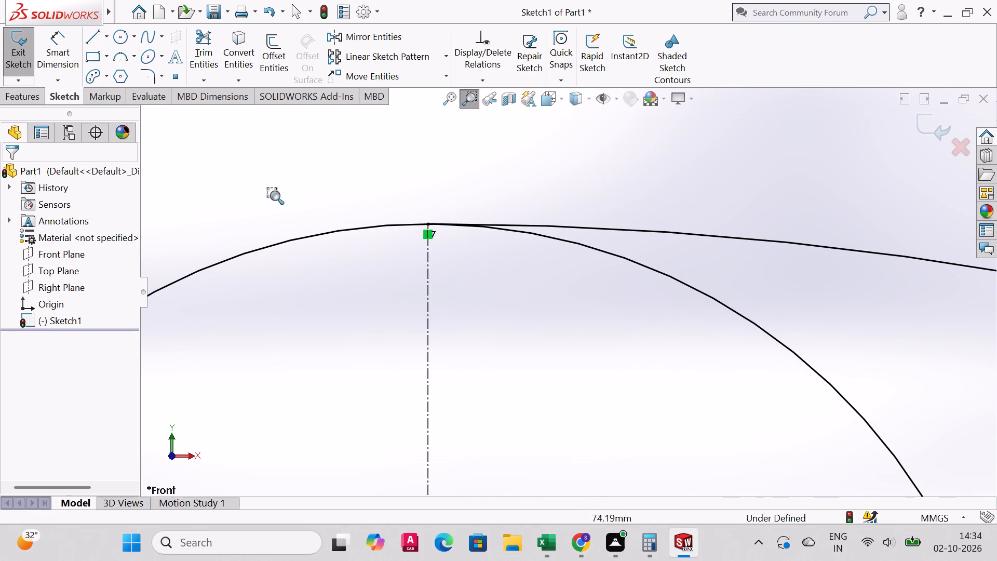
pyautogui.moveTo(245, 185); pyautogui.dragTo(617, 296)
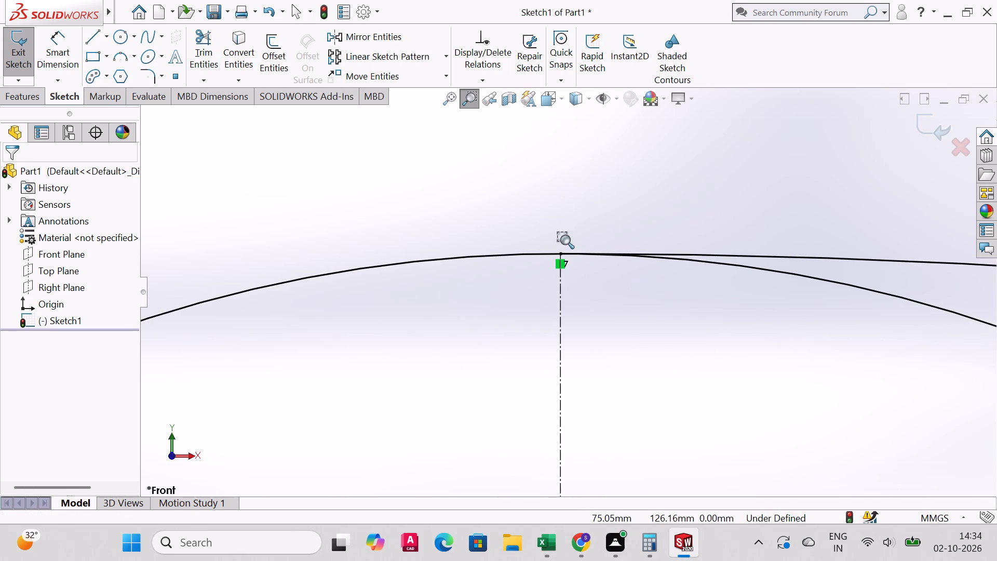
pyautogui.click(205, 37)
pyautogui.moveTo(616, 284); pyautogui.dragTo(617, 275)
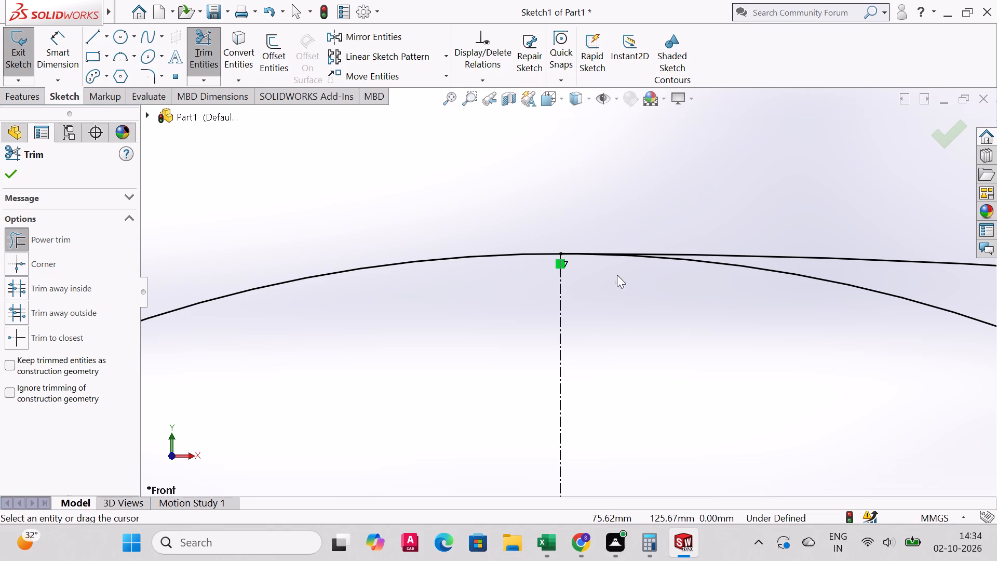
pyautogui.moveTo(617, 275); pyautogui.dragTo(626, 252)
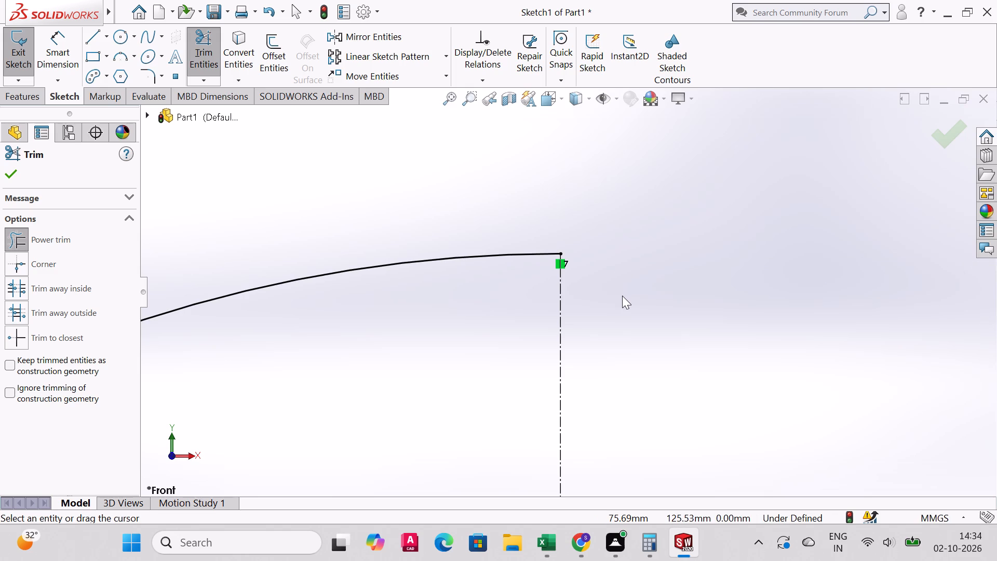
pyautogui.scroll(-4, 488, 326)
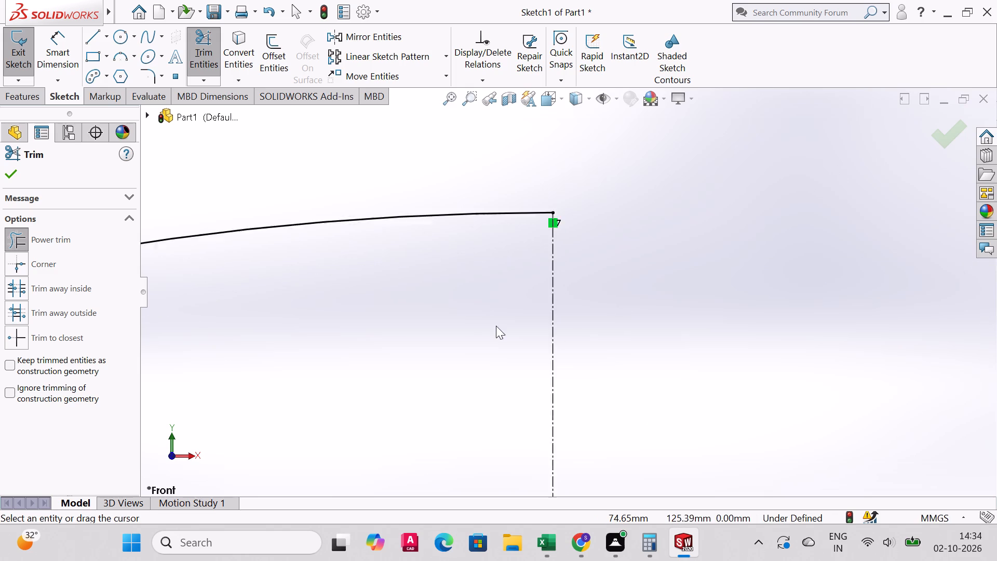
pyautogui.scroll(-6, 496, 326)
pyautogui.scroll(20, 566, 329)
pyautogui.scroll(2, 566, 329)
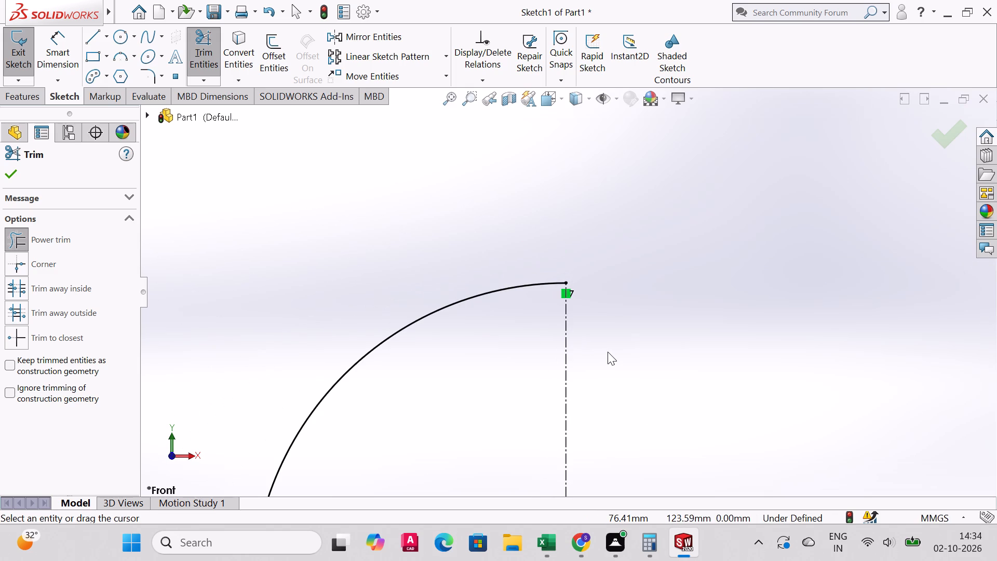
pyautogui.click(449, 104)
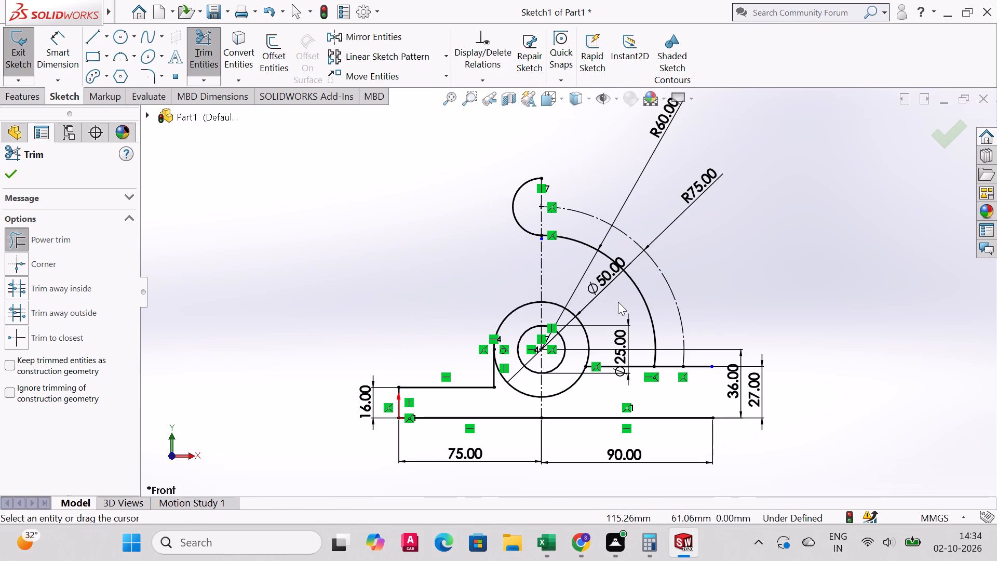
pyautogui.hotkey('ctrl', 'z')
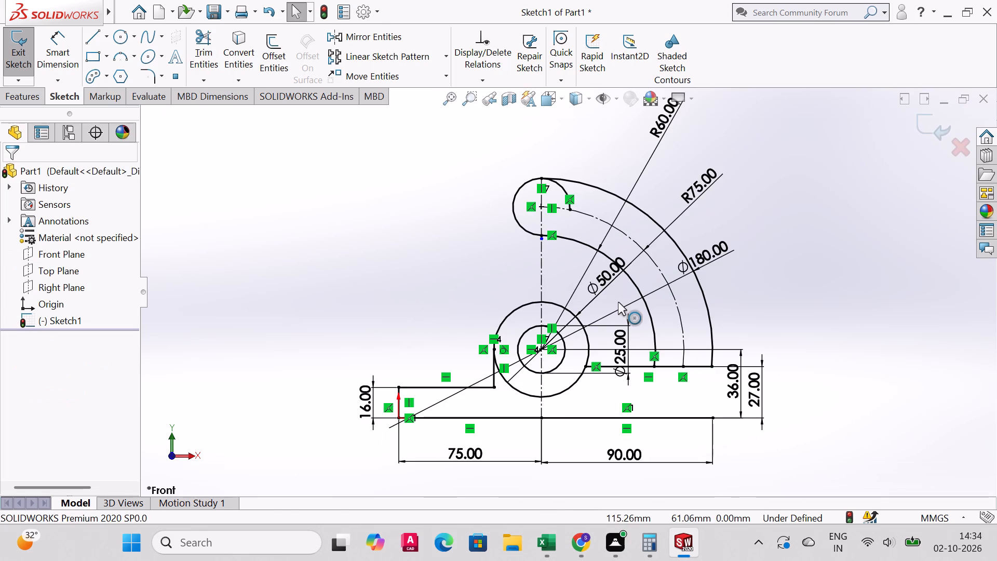
# Delete the partly trimmed 15 mm radius circle at the arm's upper end.
pyautogui.click(562, 188)
pyautogui.press('Delete')
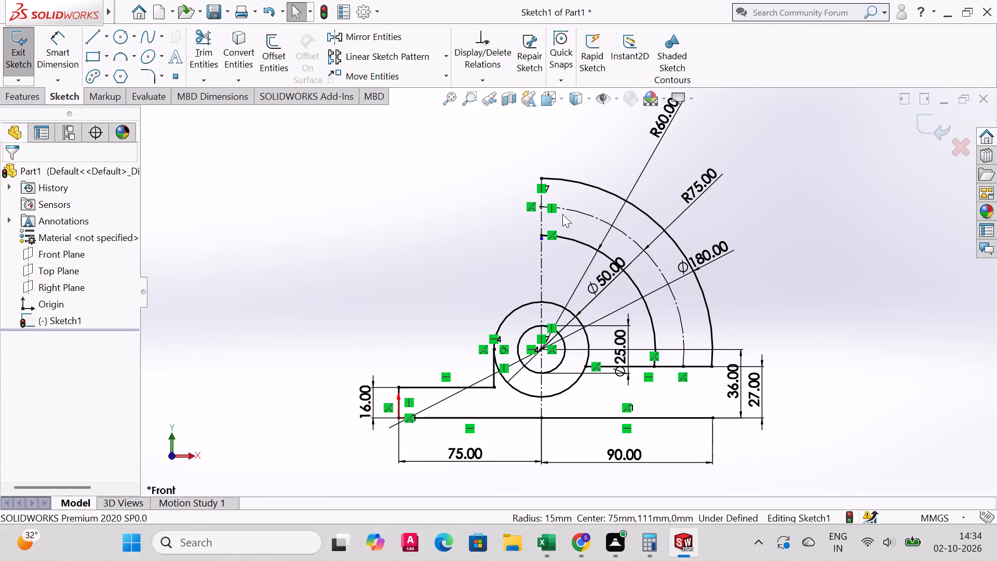
# Sketch a 15 mm radius circle centred on the R75 construction arc's upper end, reaching the R60 arc's endpoint.
pyautogui.click(122, 42)
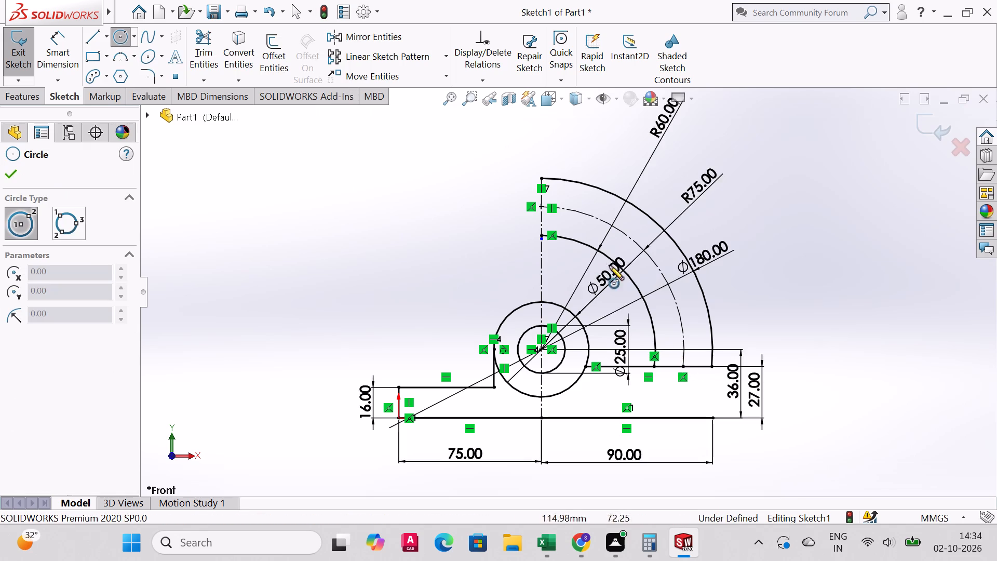
pyautogui.scroll(3, 541, 206)
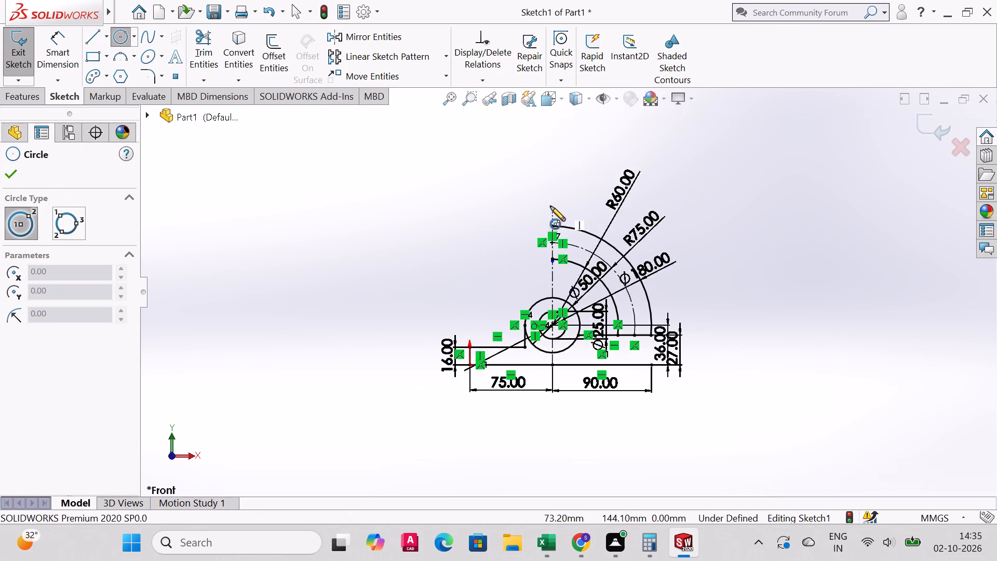
pyautogui.scroll(-6, 551, 207)
pyautogui.click(521, 144)
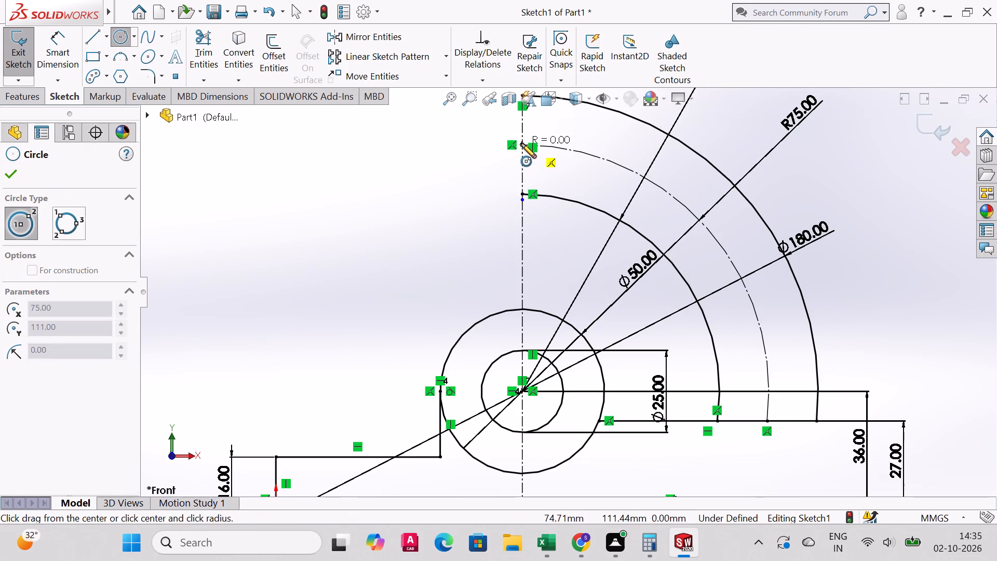
pyautogui.click(524, 192)
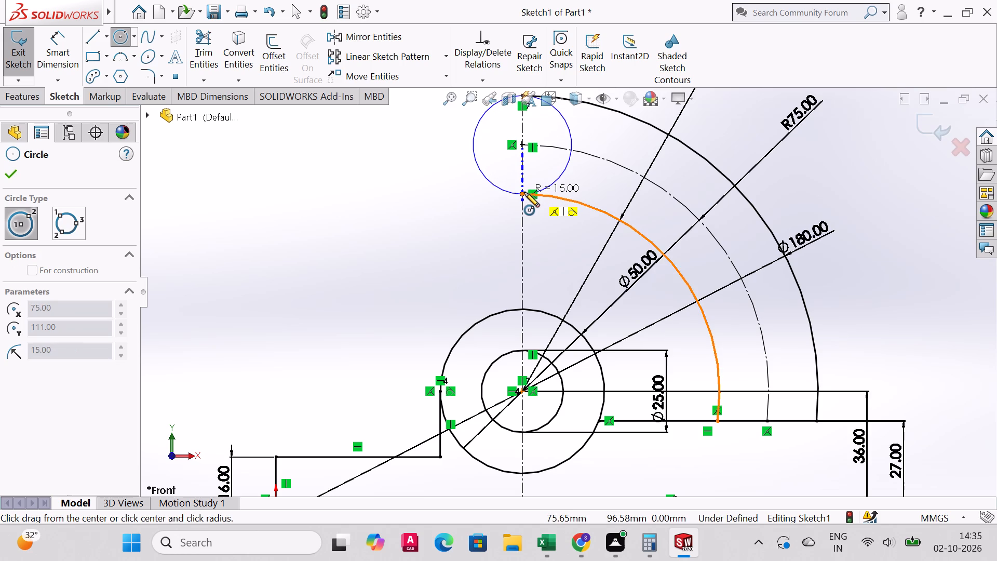
pyautogui.click(13, 170)
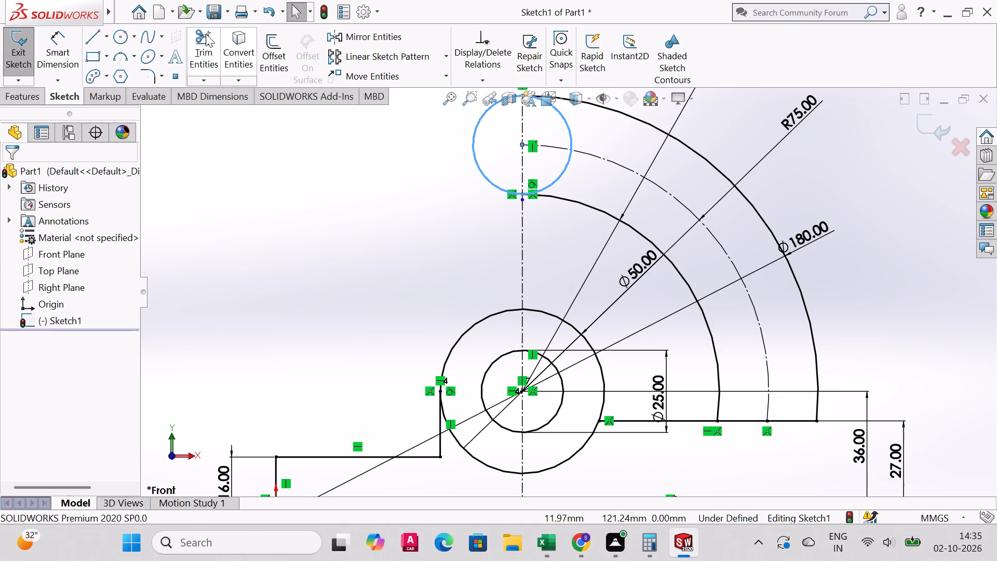
# Trim away the half of the new circle lying inside the arm, on both sides of the R75 construction arc.
pyautogui.click(206, 34)
pyautogui.moveTo(547, 163); pyautogui.dragTo(562, 173)
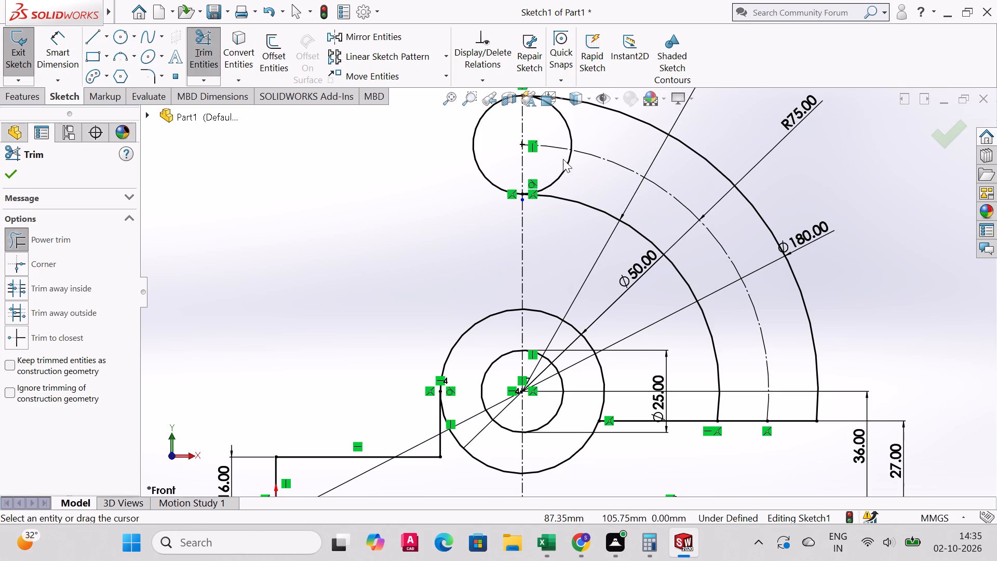
pyautogui.moveTo(551, 129); pyautogui.dragTo(569, 129)
pyautogui.moveTo(553, 162); pyautogui.dragTo(567, 173)
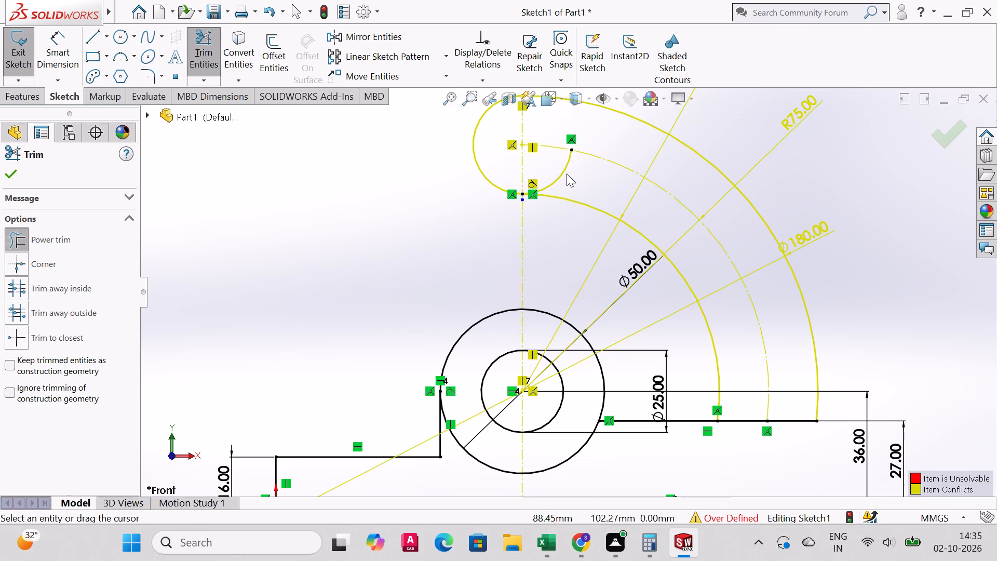
pyautogui.moveTo(550, 163); pyautogui.dragTo(570, 187)
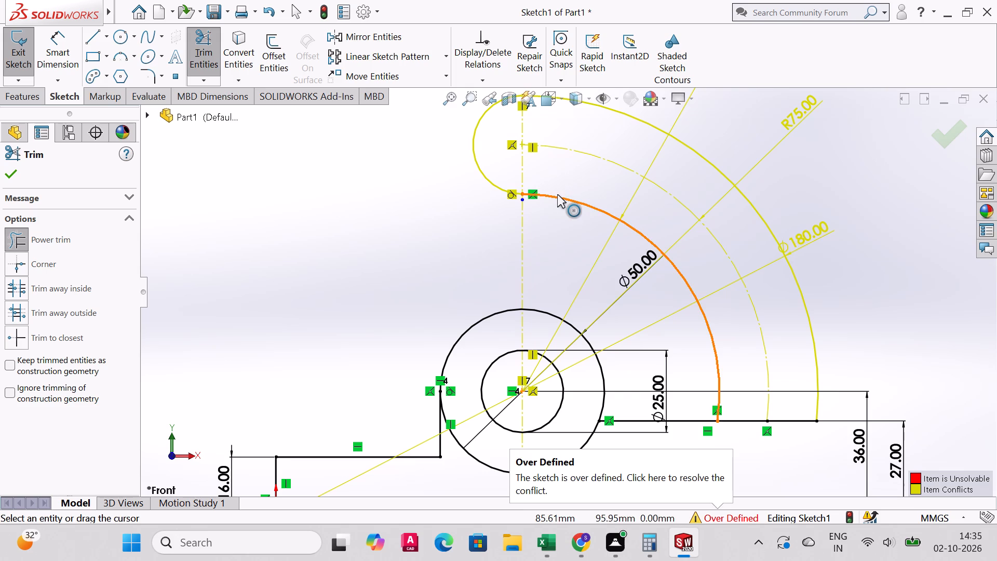
# Open SketchXpert for the over-defined sketch and diagnose its conflicts.
pyautogui.click(684, 493)
pyautogui.click(719, 514)
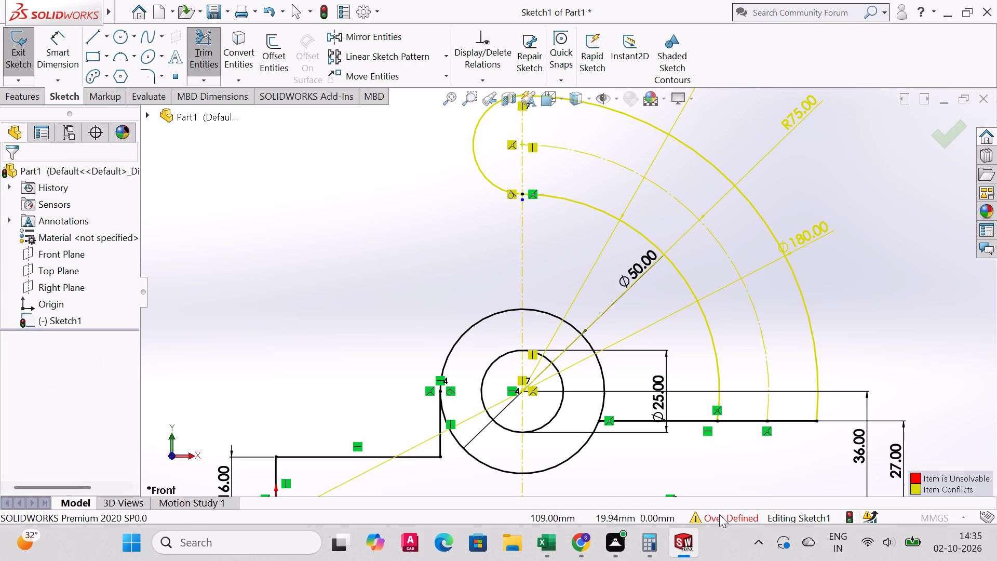
pyautogui.tripleClick(724, 521)
pyautogui.scroll(2, 498, 286)
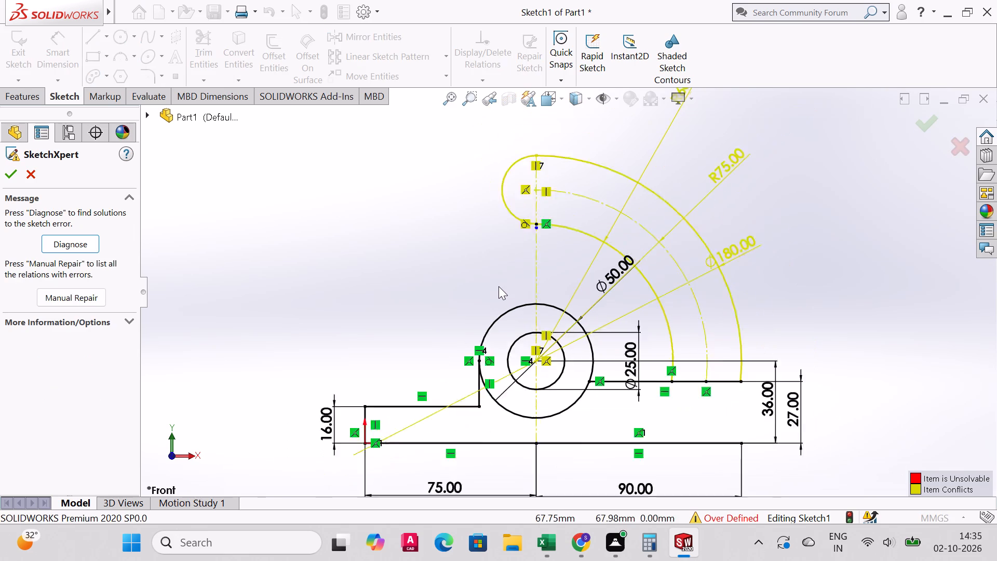
pyautogui.scroll(1, 498, 286)
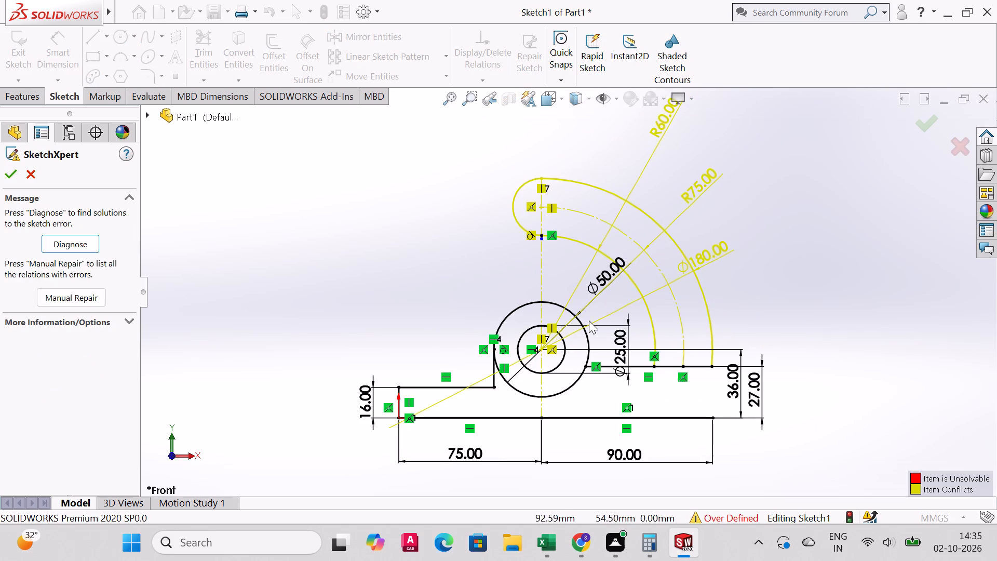
pyautogui.scroll(3, 636, 327)
pyautogui.scroll(-4, 636, 327)
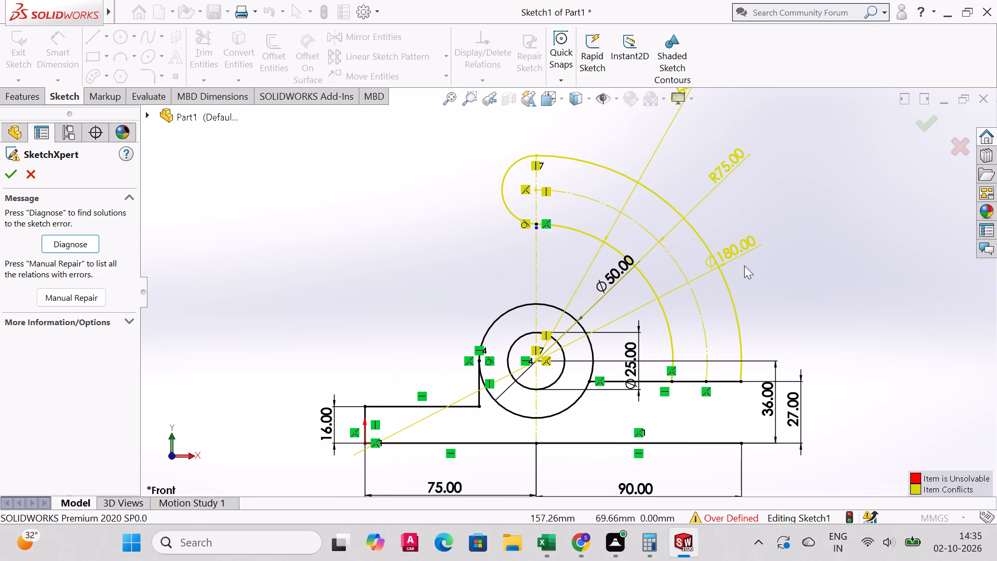
pyautogui.click(734, 249)
pyautogui.rightClick(734, 249)
pyautogui.tripleClick(731, 249)
pyautogui.moveTo(734, 249); pyautogui.dragTo(766, 236)
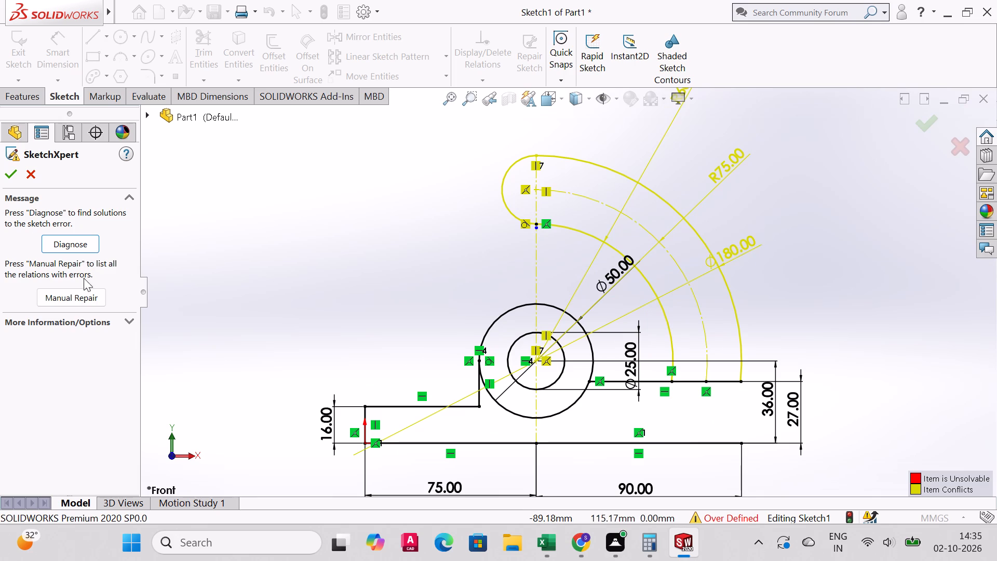
pyautogui.click(72, 247)
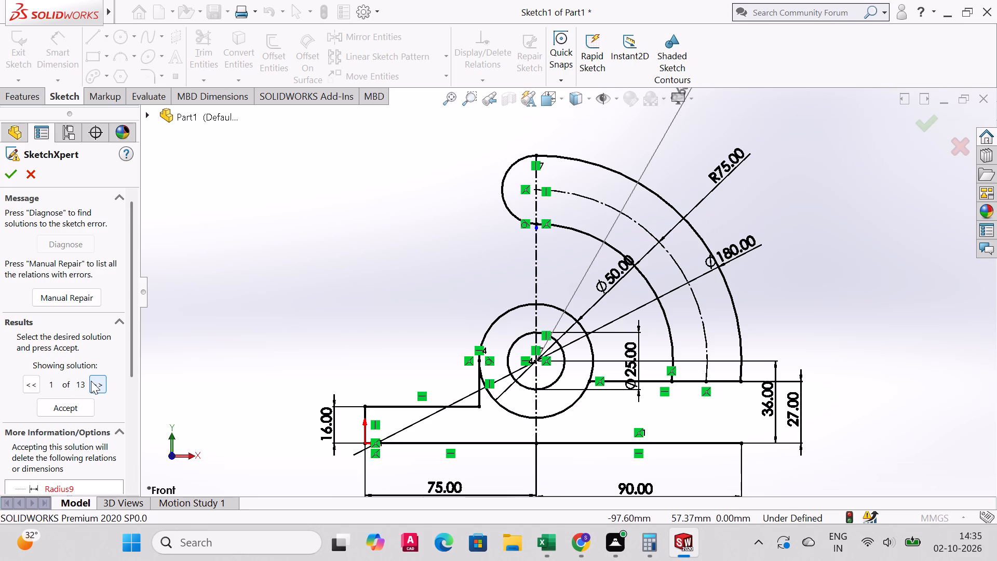
# Step through SketchXpert's proposed solutions and compare which dimensions or relations each one would delete.
pyautogui.click(91, 381)
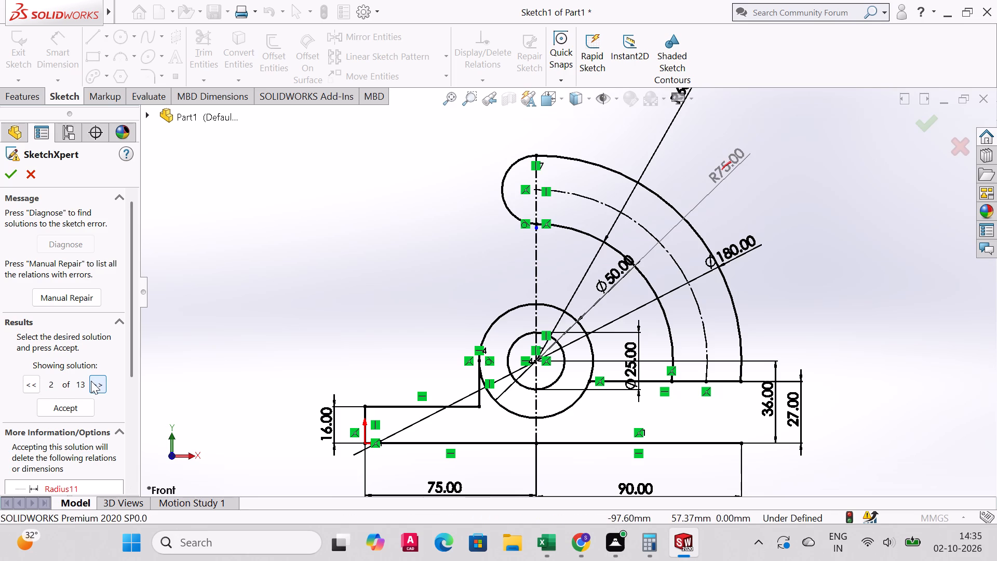
pyautogui.click(35, 386)
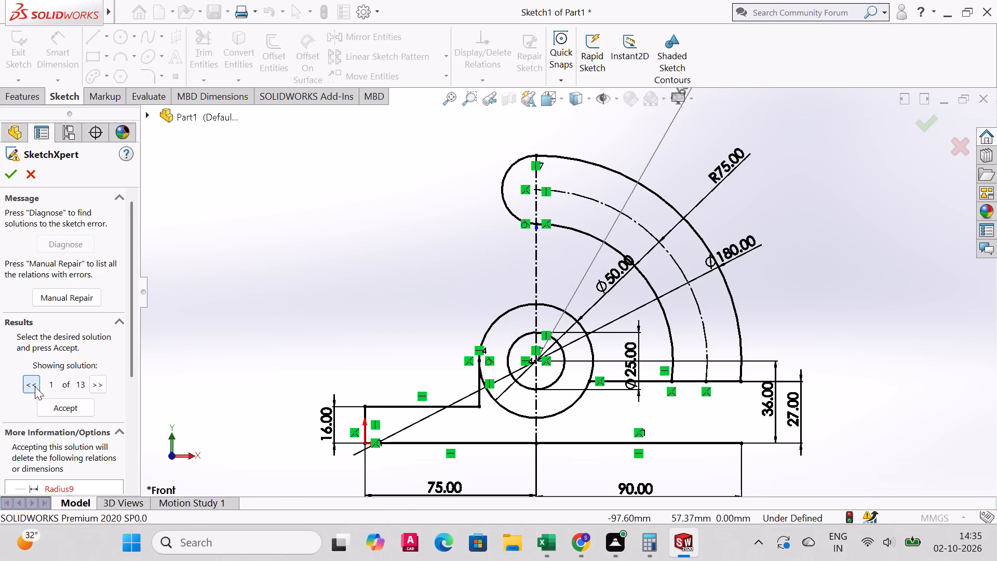
pyautogui.click(99, 386)
pyautogui.click(99, 386)
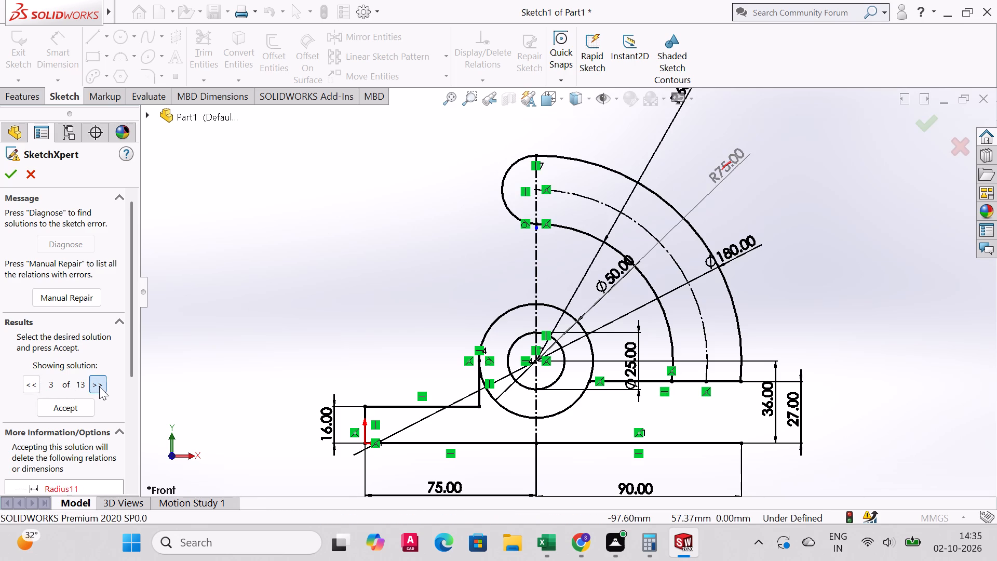
pyautogui.click(99, 386)
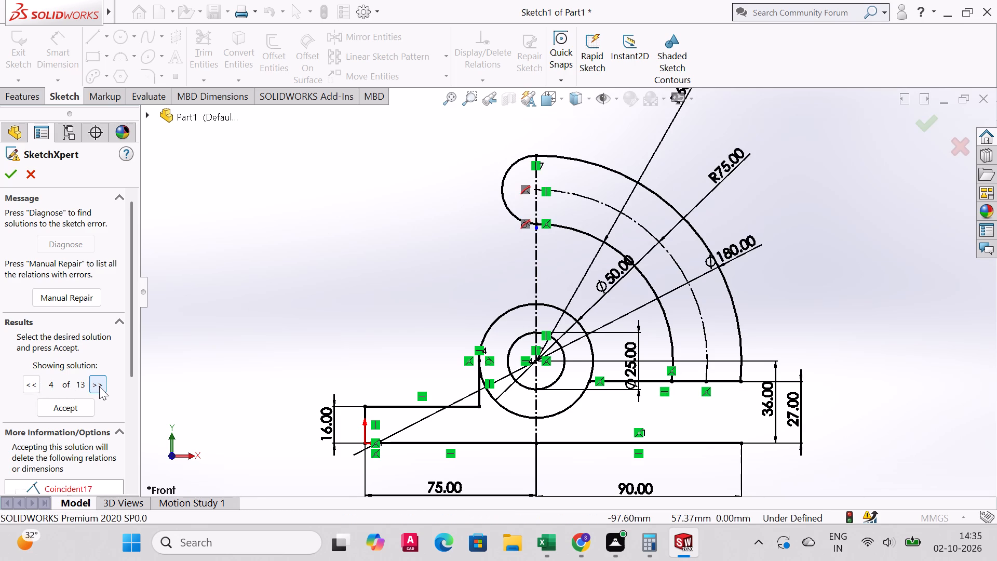
pyautogui.click(99, 386)
pyautogui.click(99, 386)
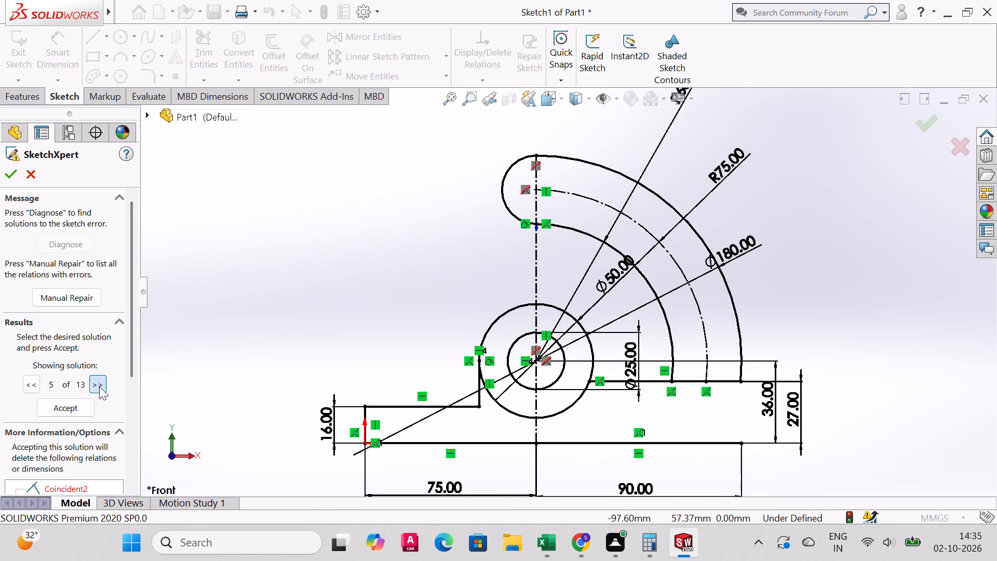
pyautogui.click(99, 386)
pyautogui.click(99, 386)
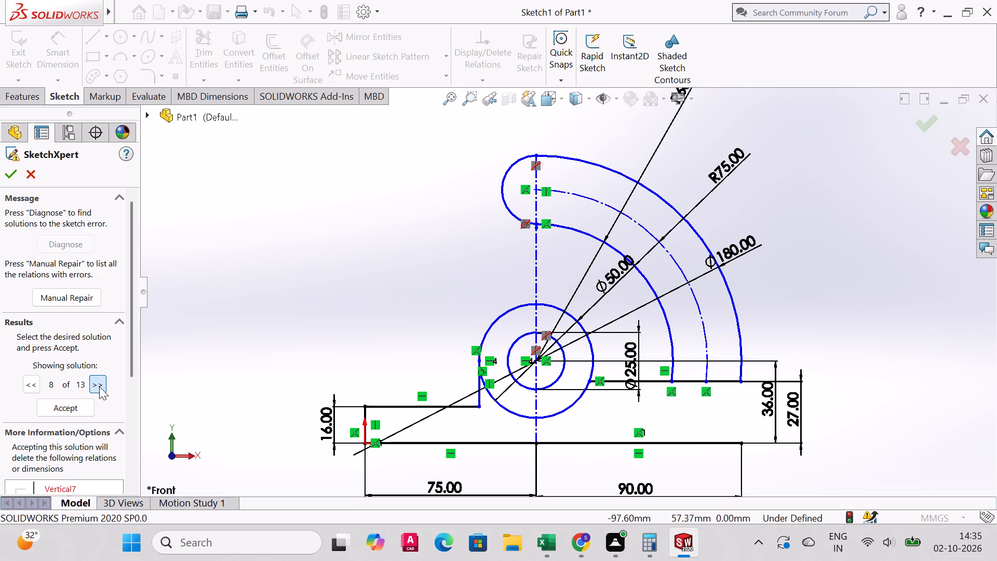
pyautogui.tripleClick(99, 386)
pyautogui.tripleClick(99, 386)
pyautogui.tripleClick(99, 386)
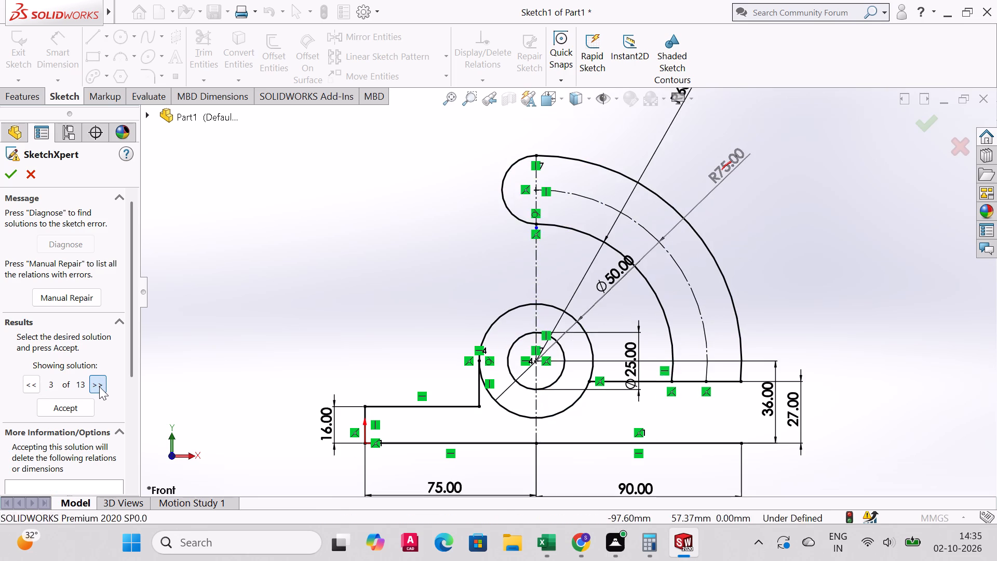
pyautogui.click(99, 386)
pyautogui.click(99, 386)
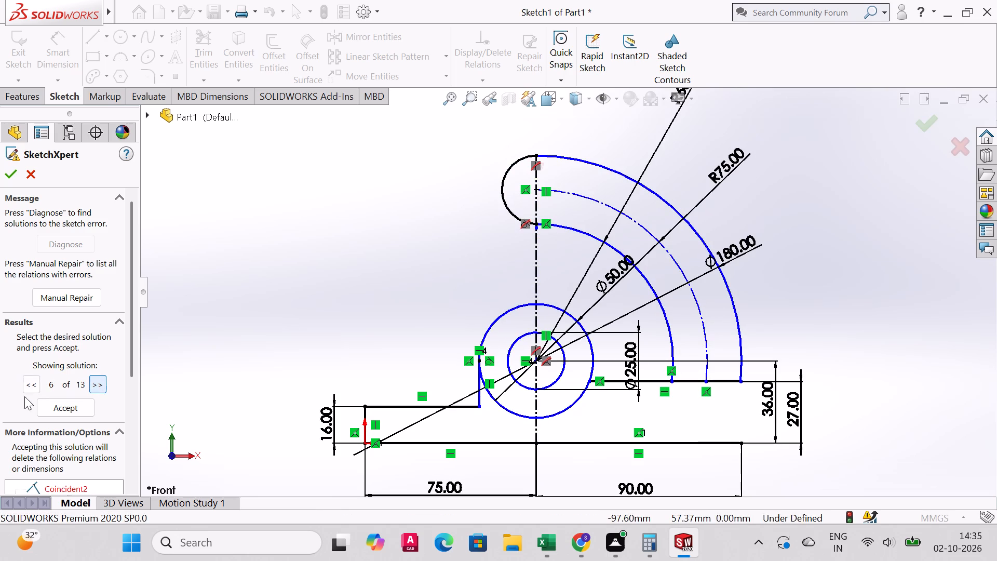
# Accept the SketchXpert solution that deletes the 180 mm diameter dimension of the arm's outer arc, and close SketchXpert.
pyautogui.tripleClick(25, 389)
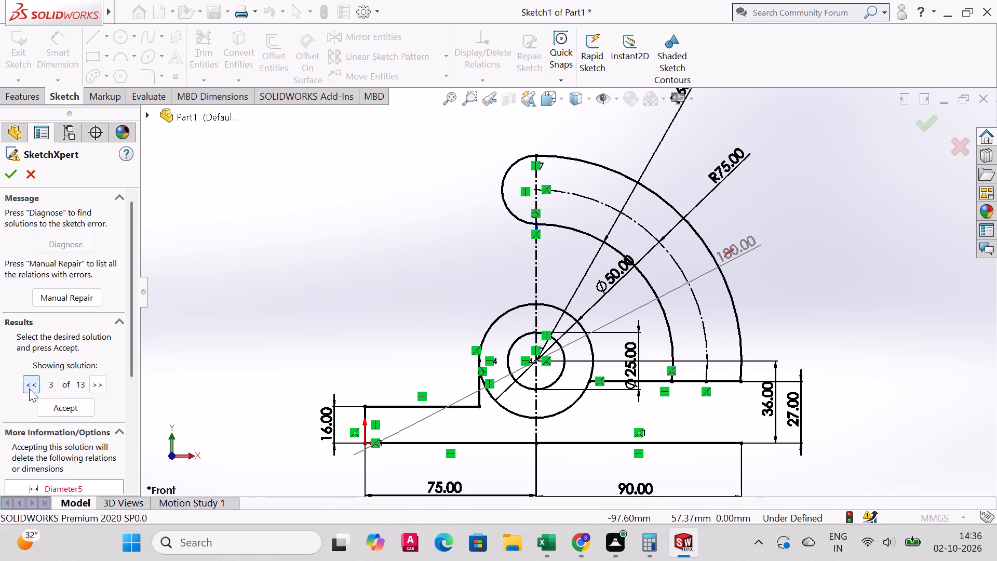
pyautogui.click(55, 402)
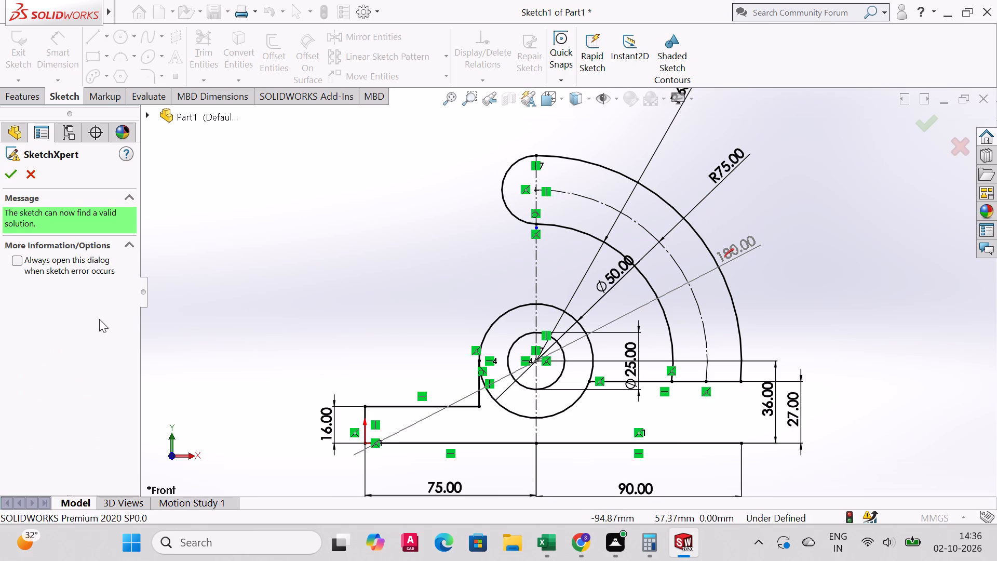
pyautogui.click(34, 102)
pyautogui.click(70, 98)
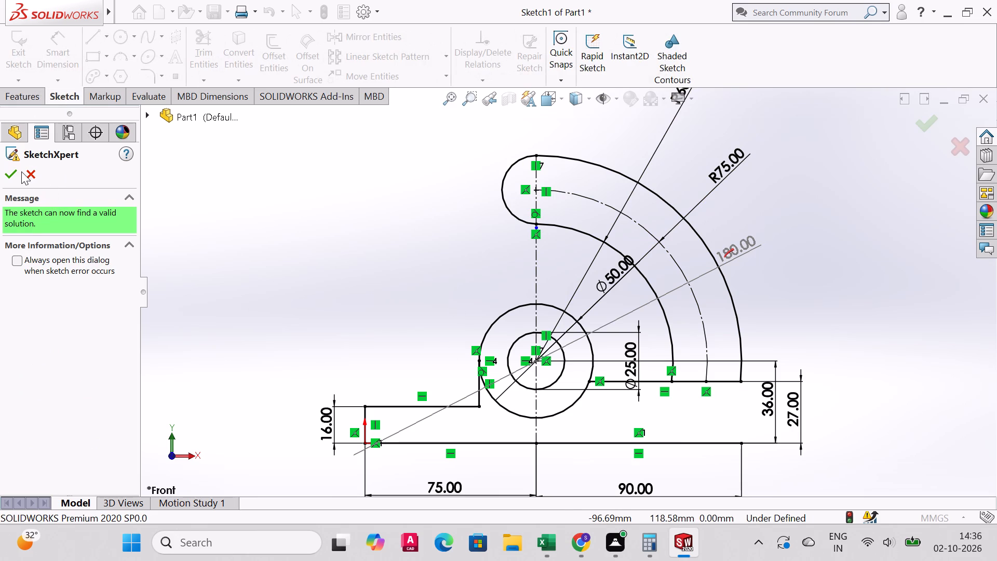
pyautogui.click(18, 171)
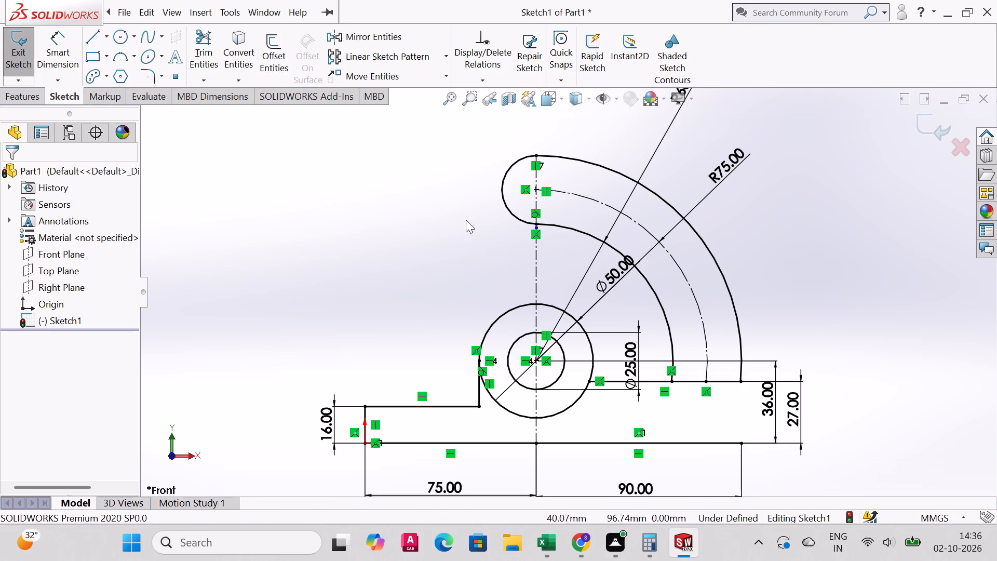
# Move the 50 mm circle's diameter dimension out of the arm to the clear area above the stepped base.
pyautogui.moveTo(621, 272); pyautogui.dragTo(446, 269)
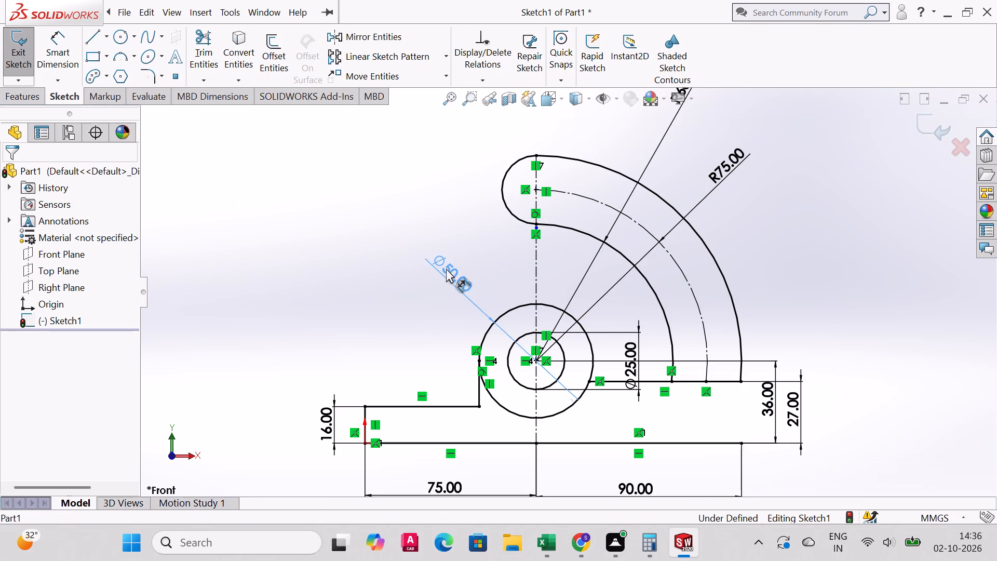
pyautogui.moveTo(446, 269); pyautogui.dragTo(415, 249)
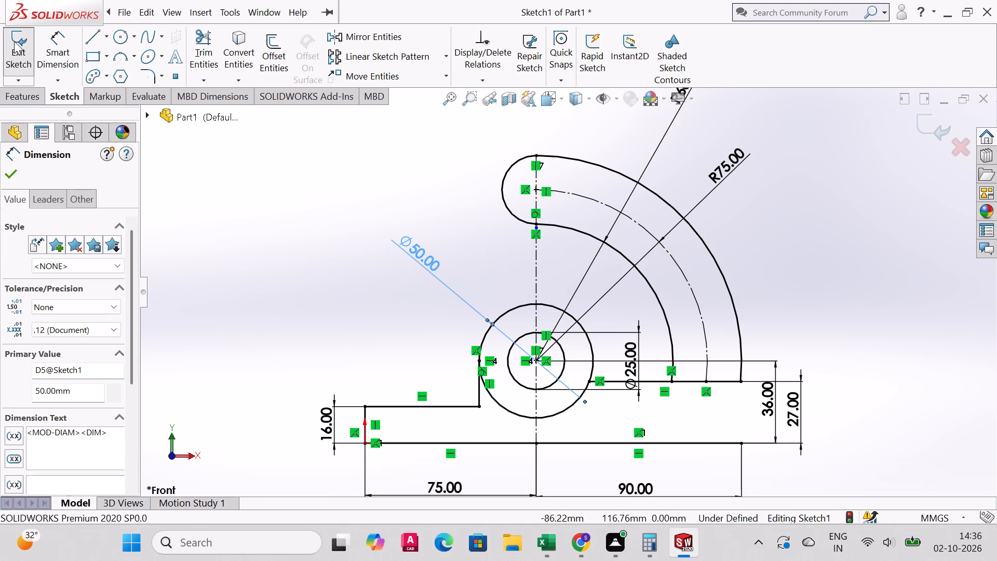
pyautogui.click(17, 168)
# Sketch a circle of about 15 mm radius centred on the R75 construction arc's lower end, reaching the outer arc's endpoint.
pyautogui.click(123, 41)
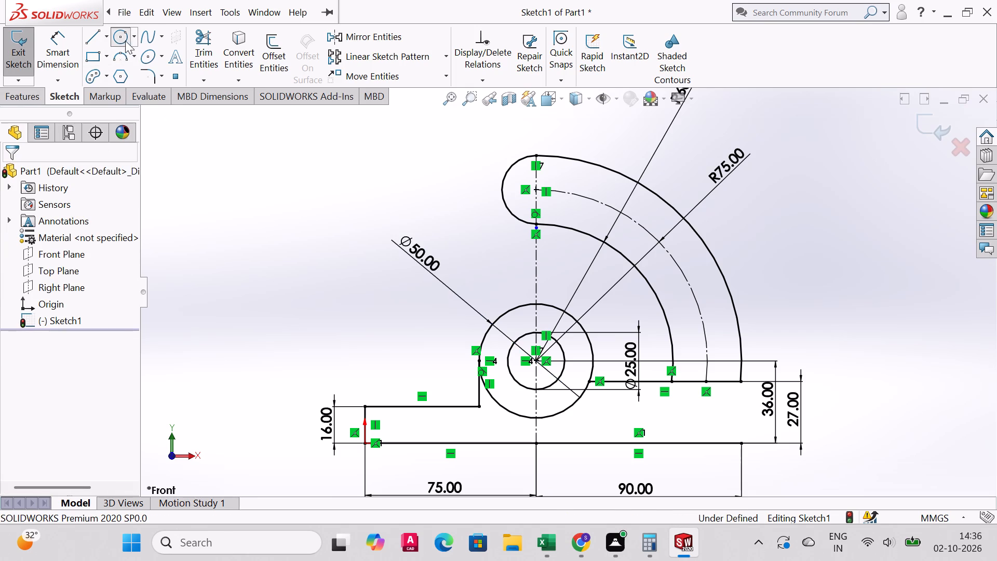
pyautogui.click(707, 383)
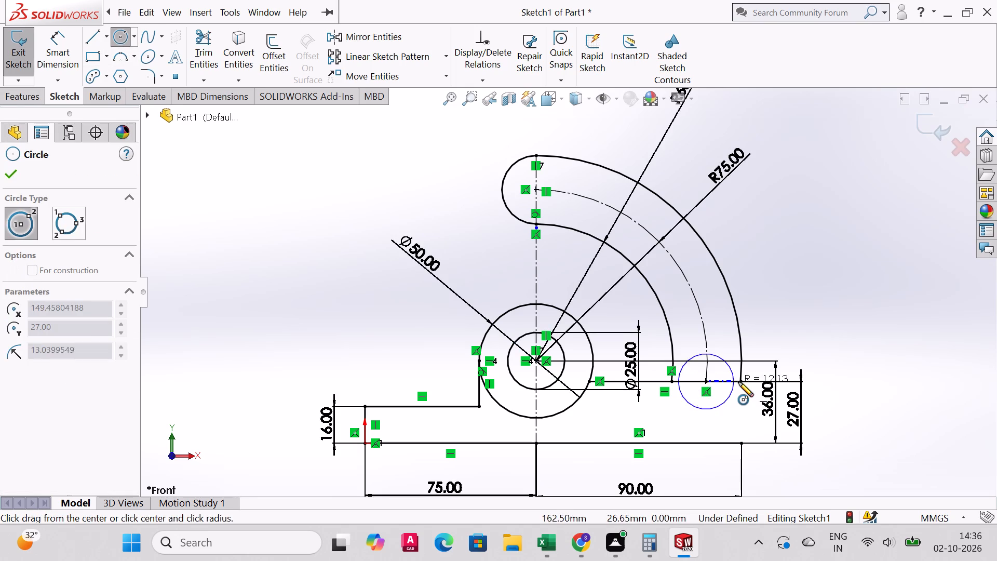
pyautogui.click(742, 382)
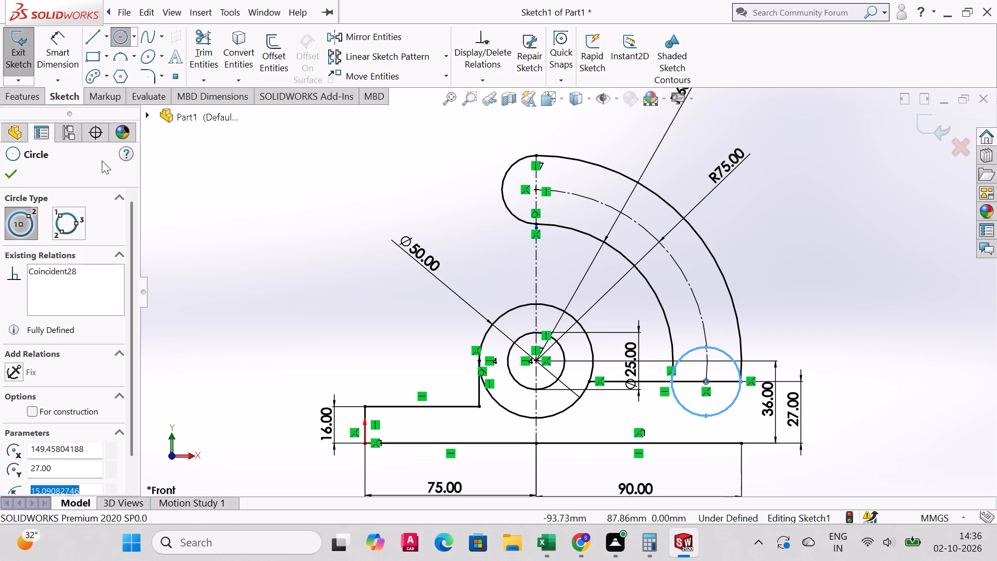
pyautogui.click(8, 175)
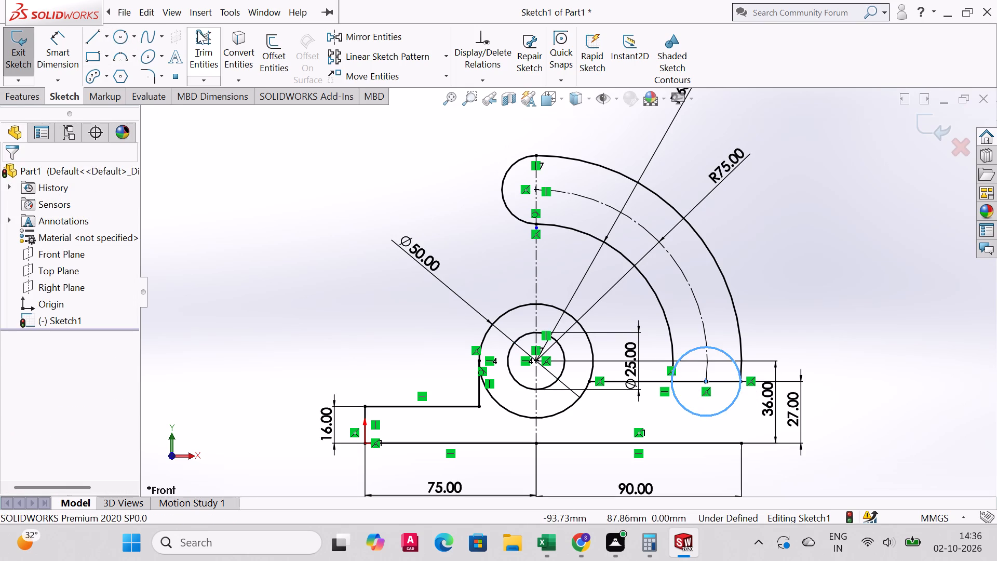
# Trim away the upper half of the new circle inside the arm, on both sides of the R75 construction arc.
pyautogui.click(197, 31)
pyautogui.moveTo(679, 336); pyautogui.dragTo(692, 352)
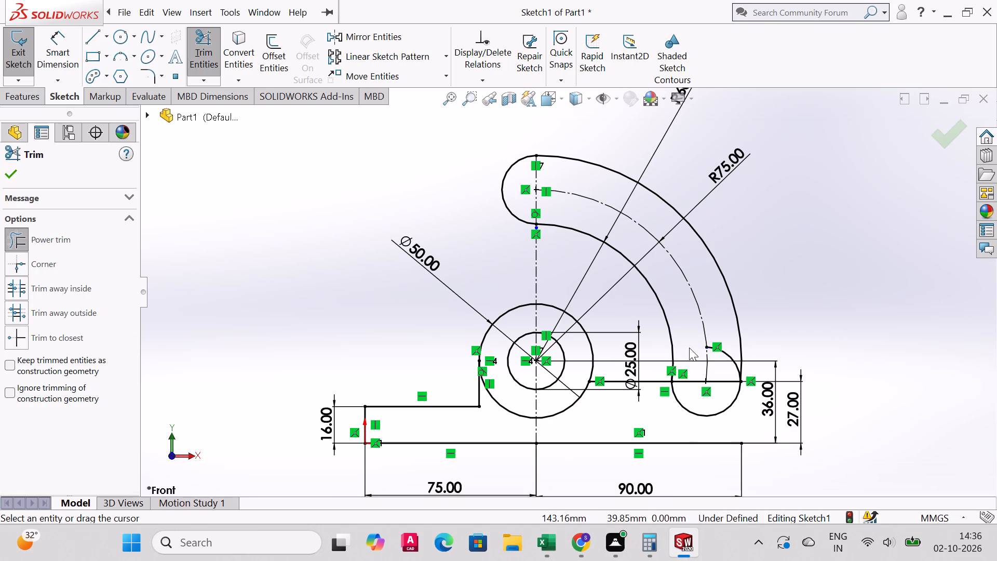
pyautogui.moveTo(717, 333); pyautogui.dragTo(719, 358)
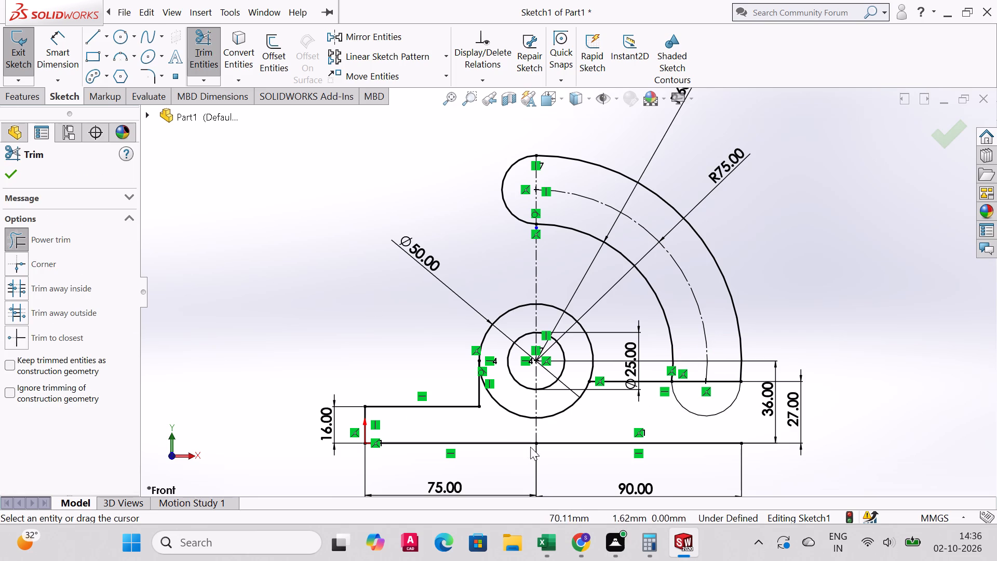
pyautogui.click(3, 170)
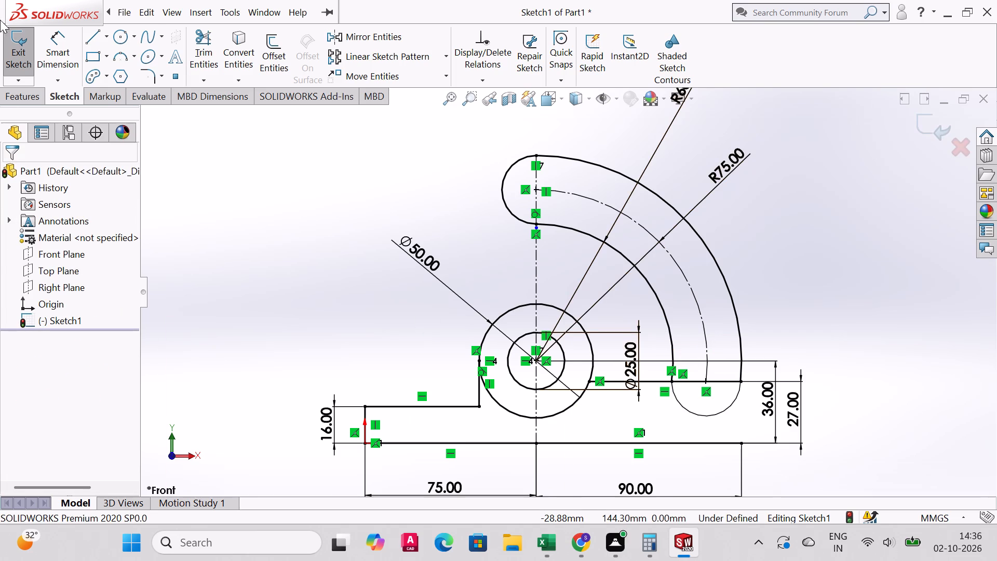
# Sketch a circle of about 8 mm radius centred on the R75 construction arc's upper end.
pyautogui.click(122, 41)
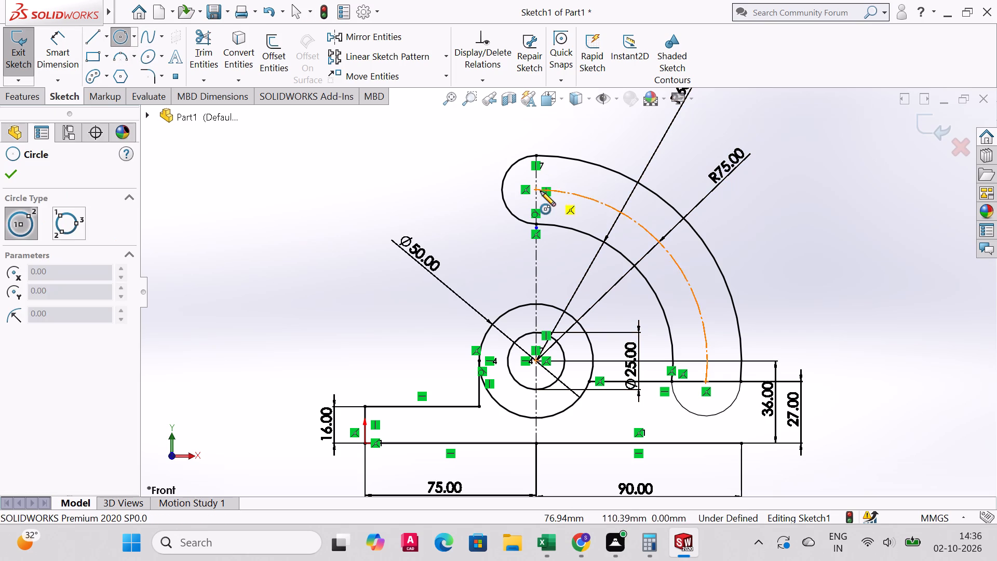
pyautogui.click(537, 191)
pyautogui.click(555, 193)
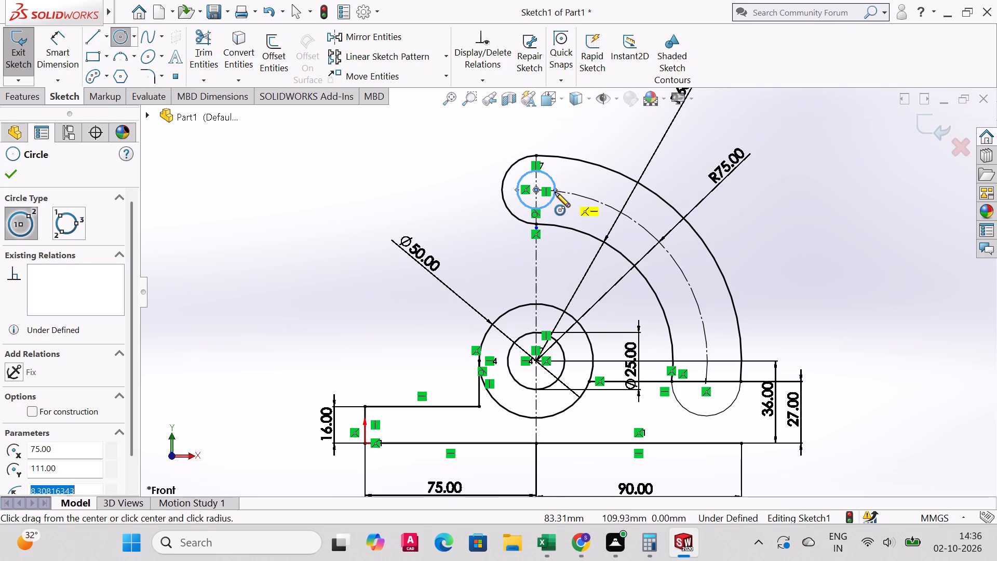
pyautogui.click(555, 192)
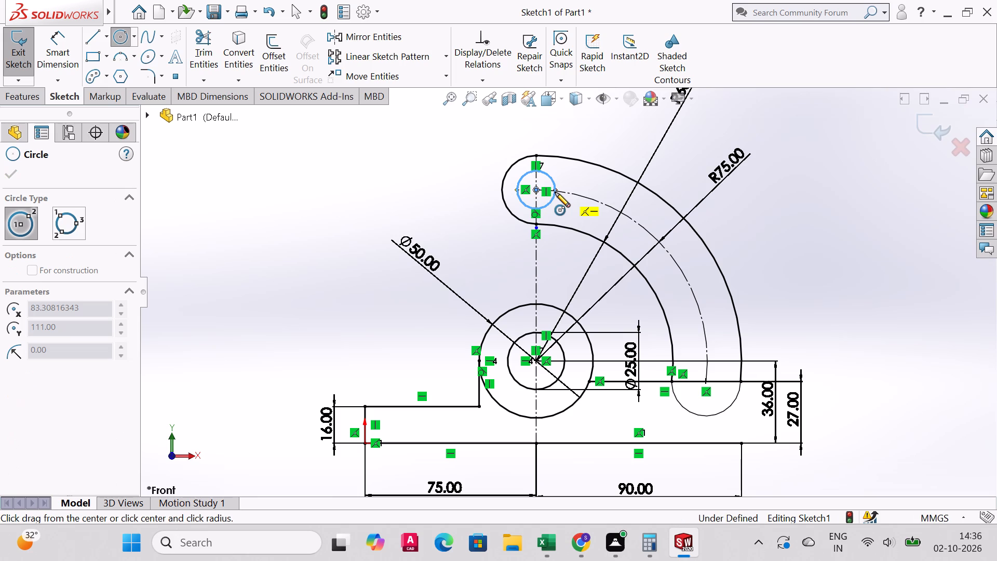
pyautogui.press('Escape')
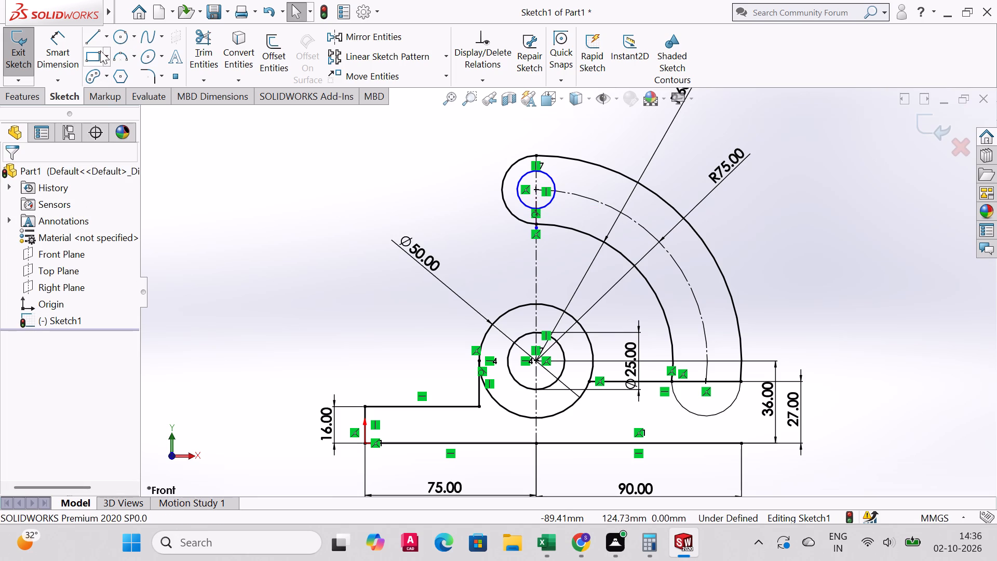
# Dimension the small circle at the arm's upper end with a 12 mm diameter.
pyautogui.click(65, 44)
pyautogui.click(551, 176)
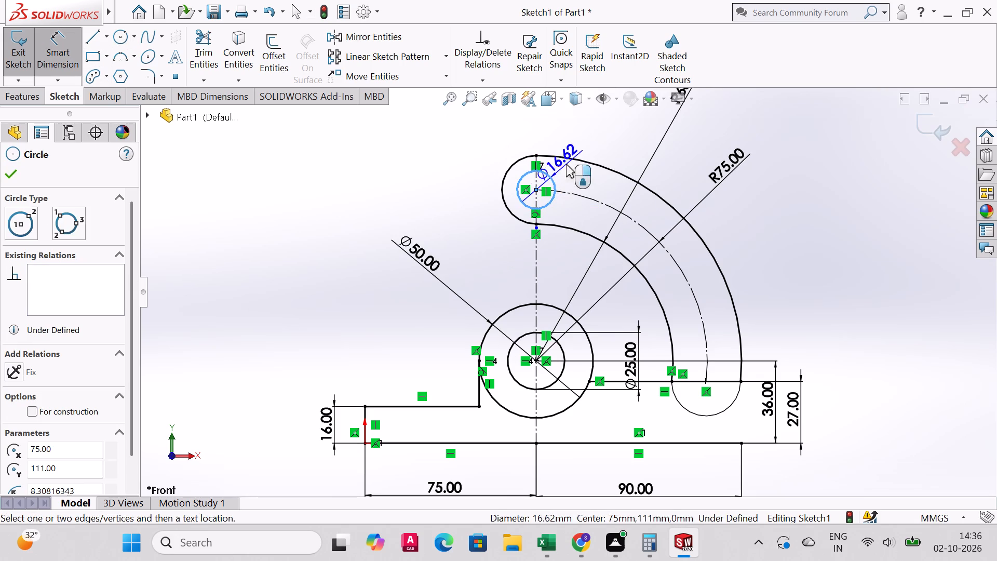
pyautogui.click(589, 141)
pyautogui.write('12')
pyautogui.press('Return')
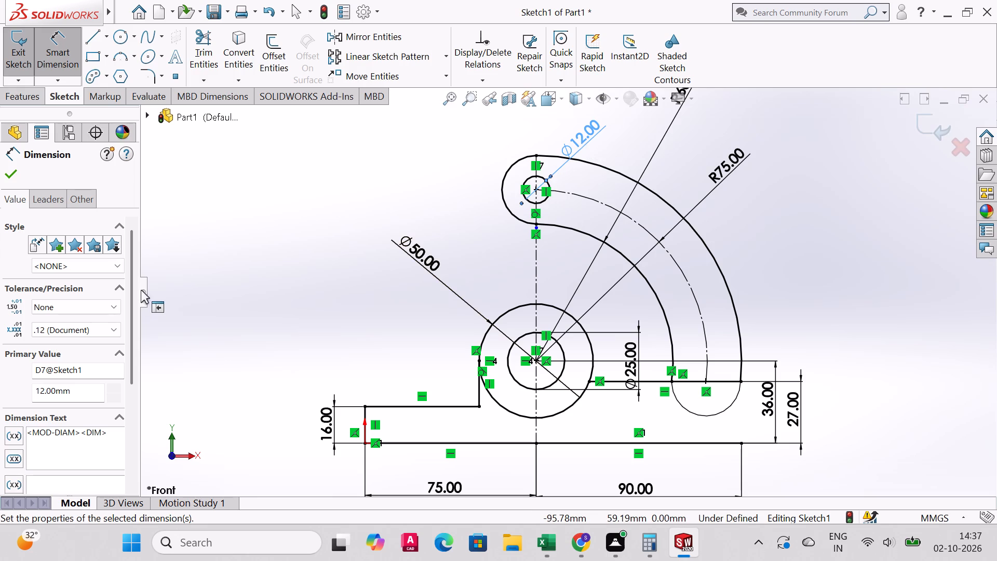
pyautogui.click(7, 169)
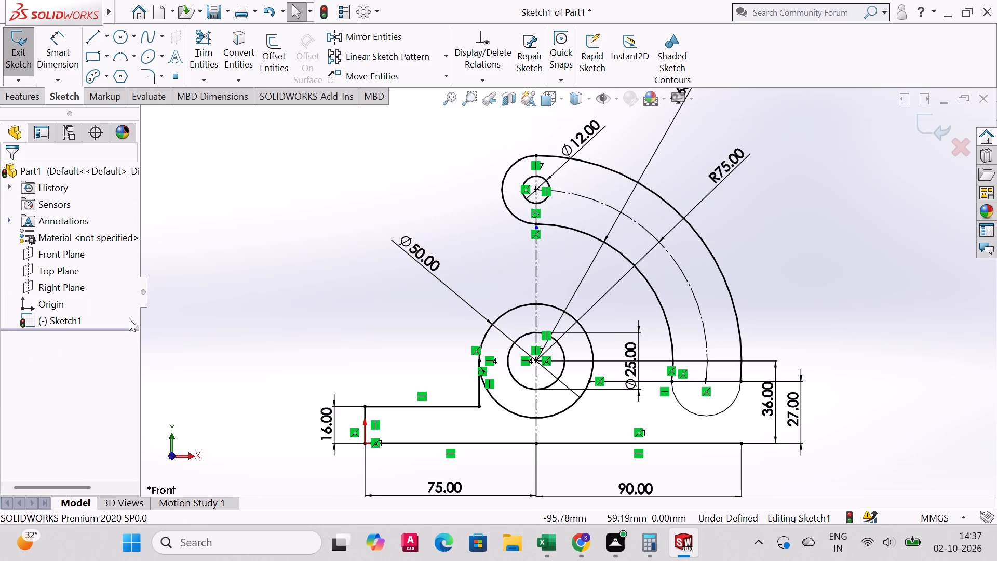
# Move the 12 mm diameter dimension to the clear area outside the arm's rounded upper end.
pyautogui.moveTo(576, 138); pyautogui.dragTo(432, 141)
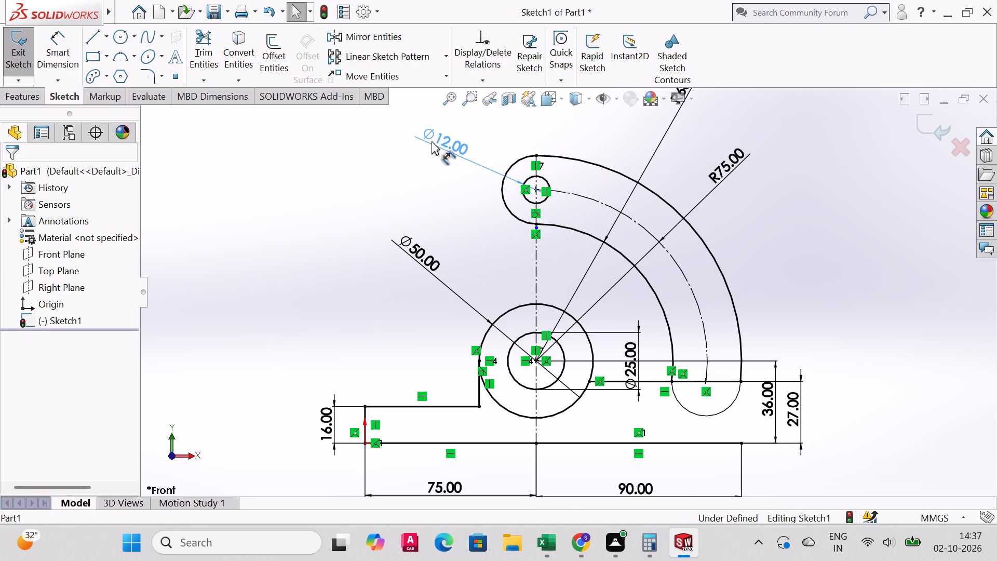
pyautogui.moveTo(432, 141); pyautogui.dragTo(438, 142)
pyautogui.click(11, 171)
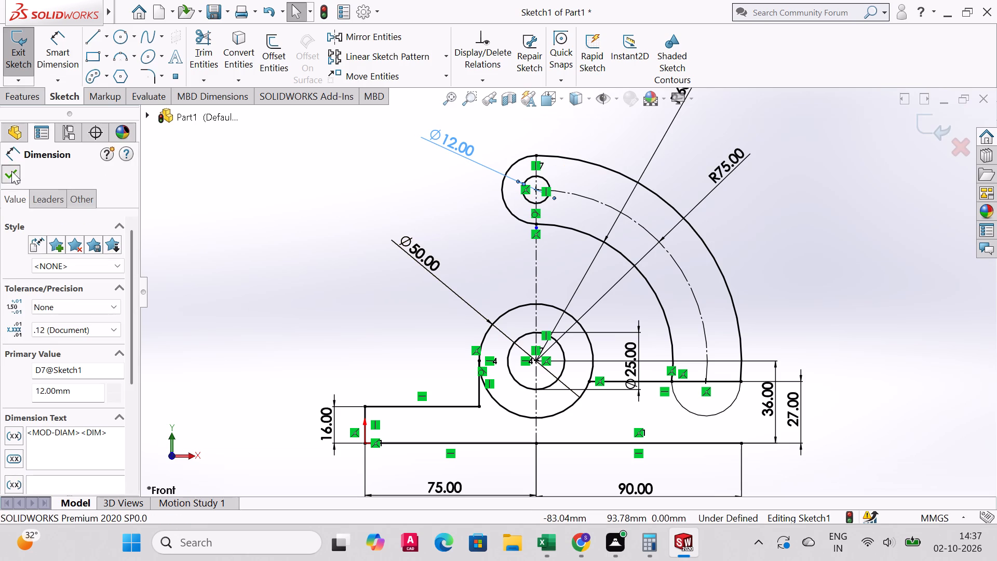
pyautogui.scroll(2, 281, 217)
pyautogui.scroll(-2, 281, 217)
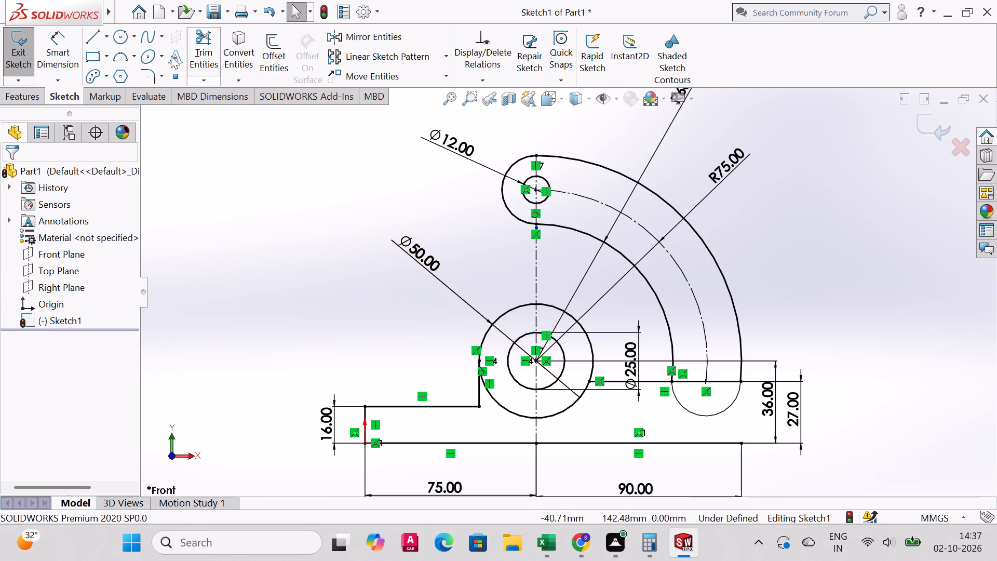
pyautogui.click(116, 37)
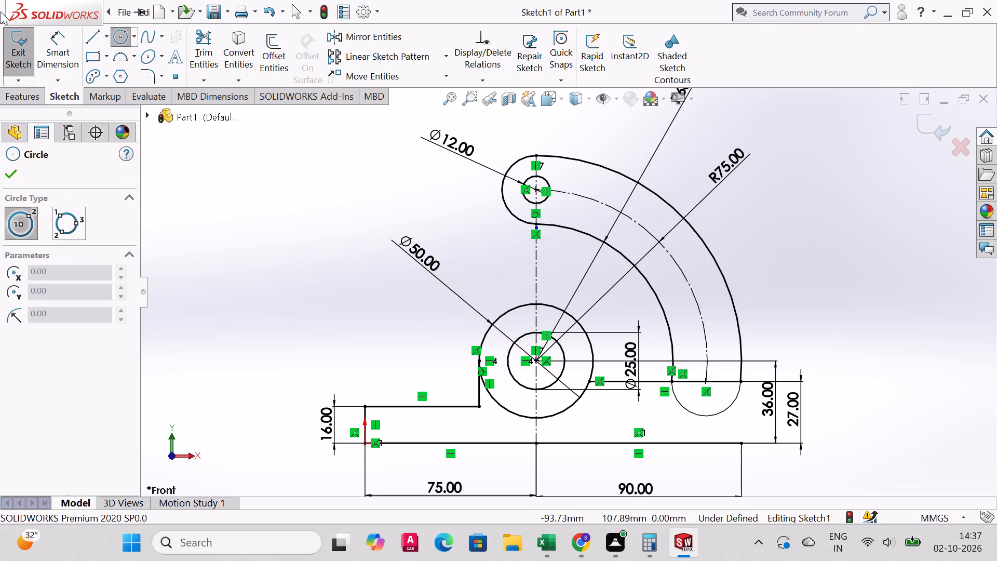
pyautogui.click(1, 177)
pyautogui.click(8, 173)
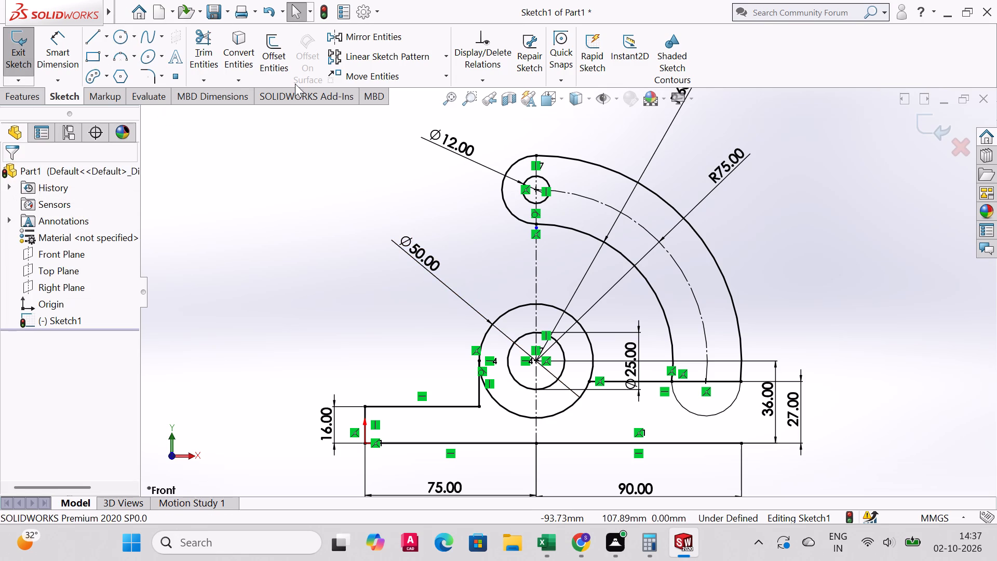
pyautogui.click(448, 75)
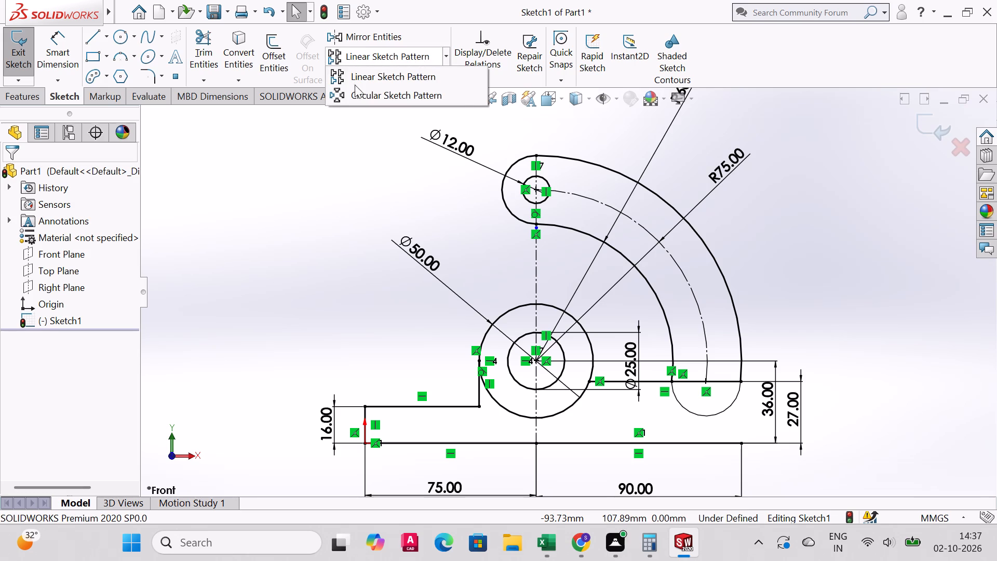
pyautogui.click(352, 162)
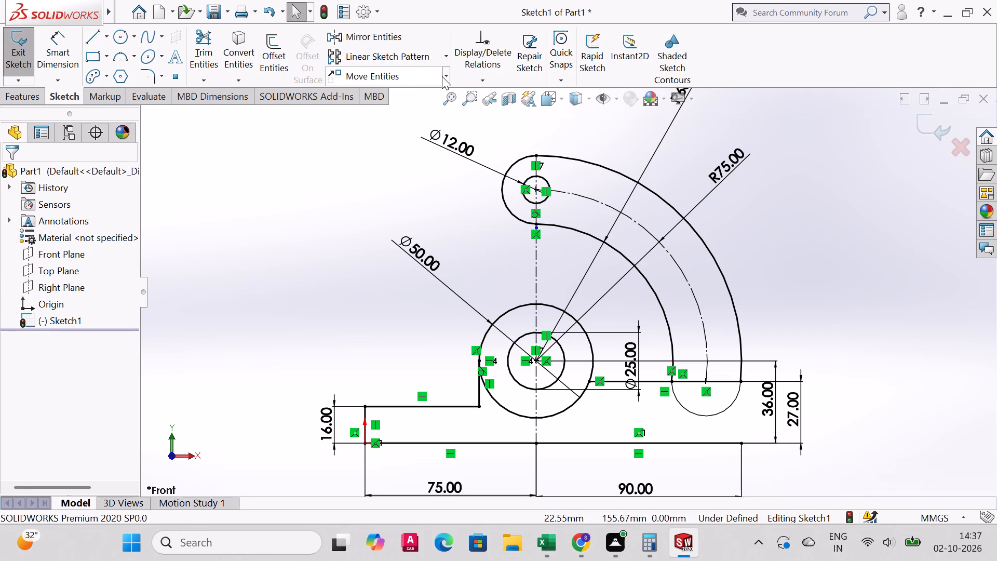
# Copy the 12 mm circle at the arm's upper end to three spots spaced along the R75 construction arc.
pyautogui.click(443, 76)
pyautogui.click(406, 110)
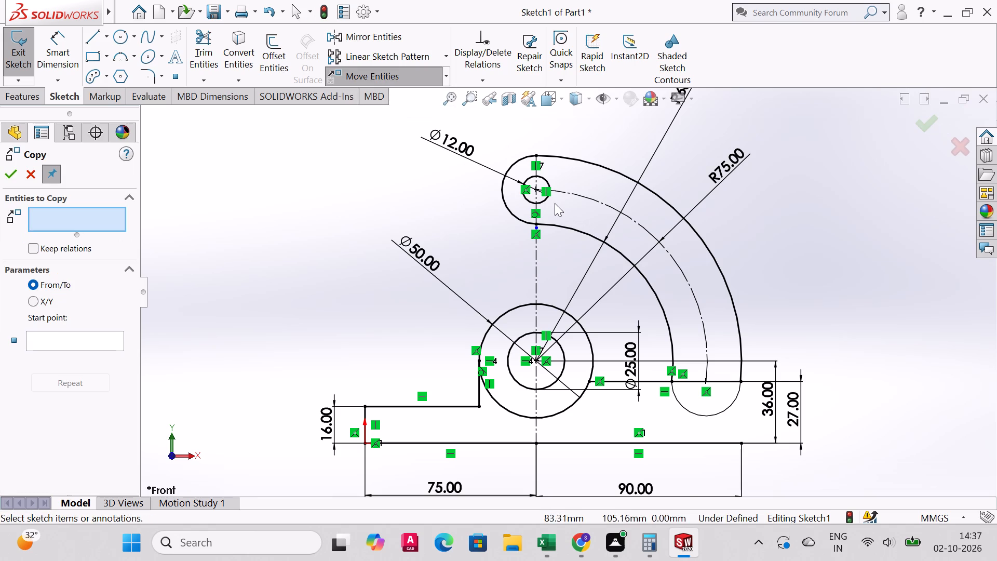
pyautogui.click(543, 200)
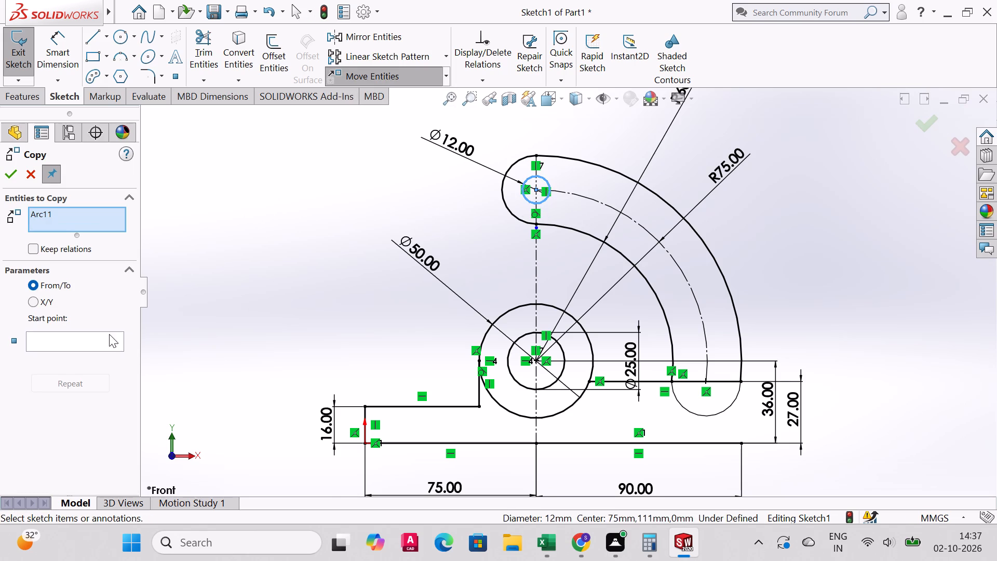
pyautogui.click(92, 349)
pyautogui.click(89, 342)
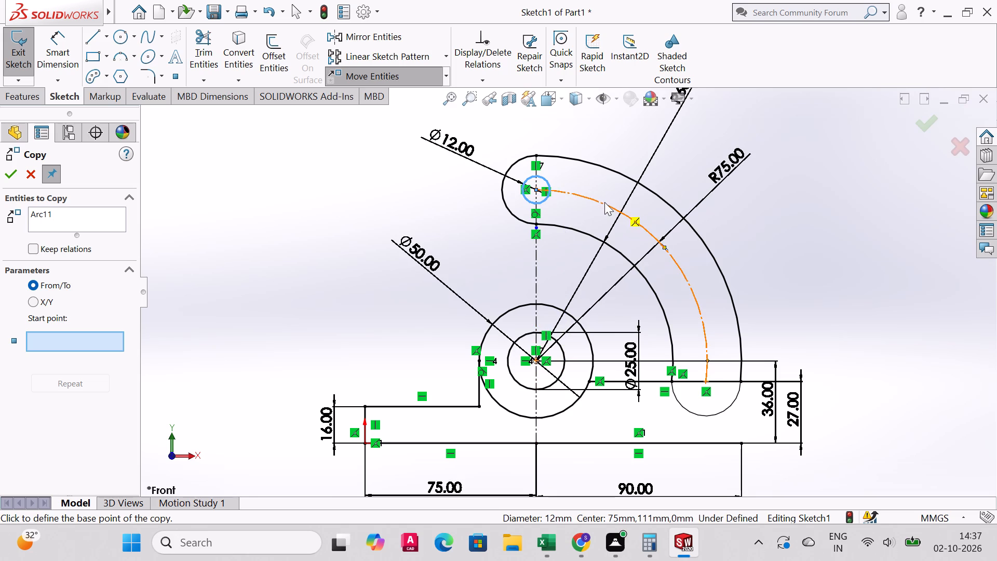
pyautogui.click(591, 198)
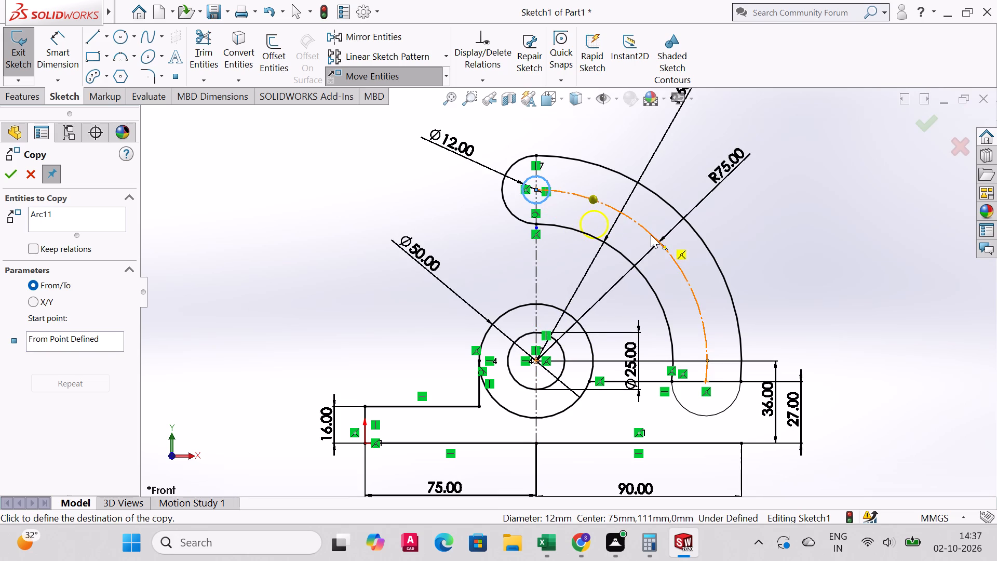
pyautogui.click(651, 235)
pyautogui.click(743, 297)
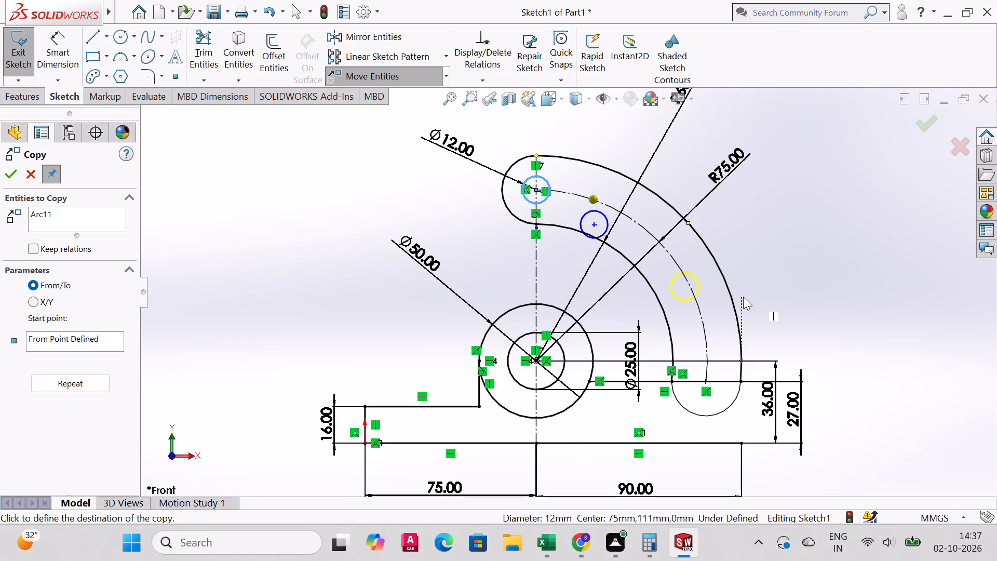
pyautogui.click(765, 374)
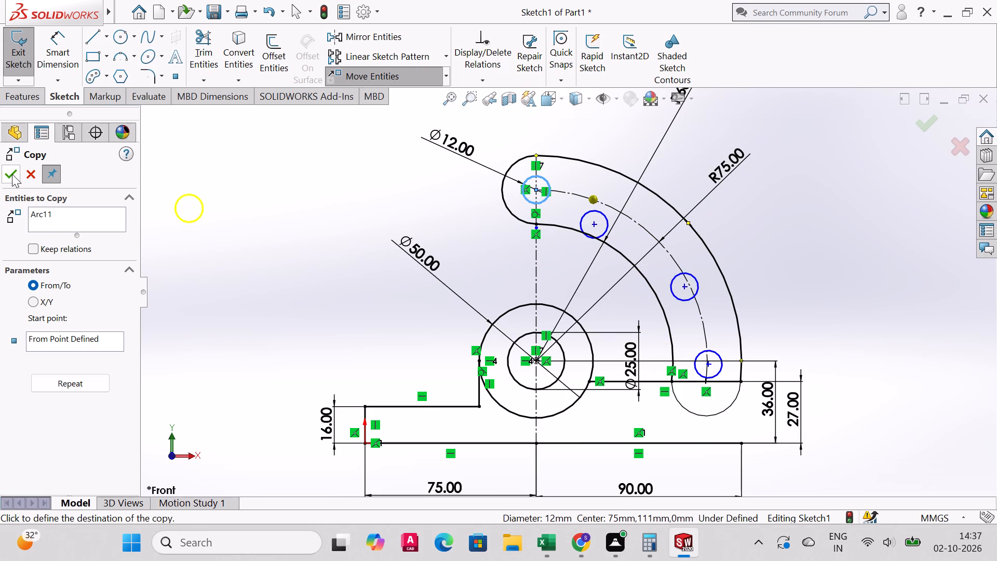
pyautogui.click(12, 174)
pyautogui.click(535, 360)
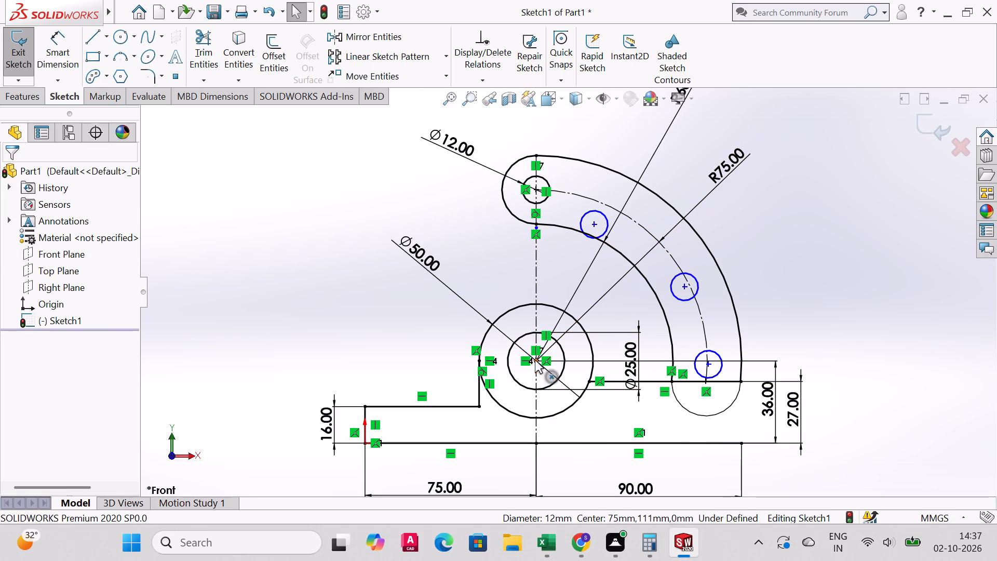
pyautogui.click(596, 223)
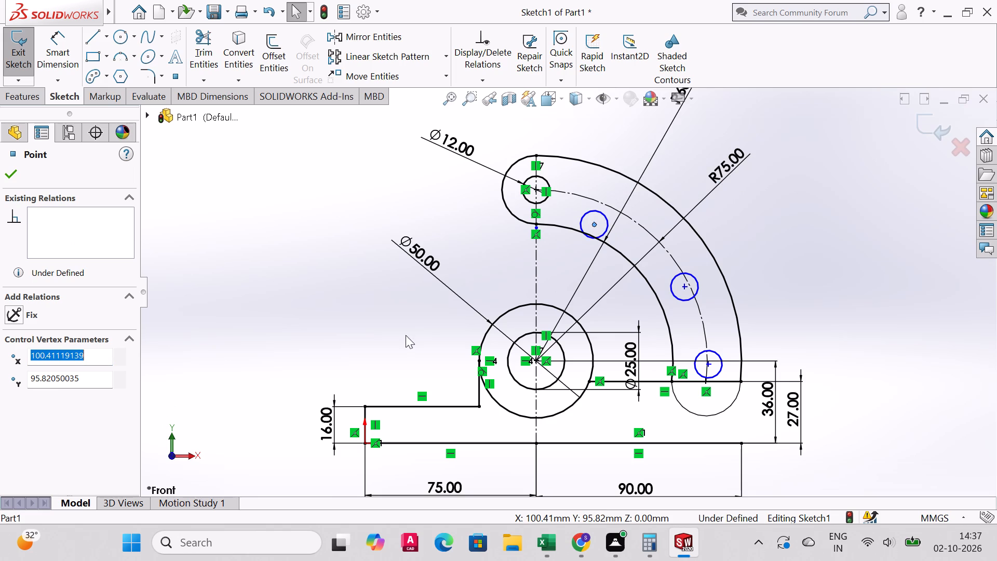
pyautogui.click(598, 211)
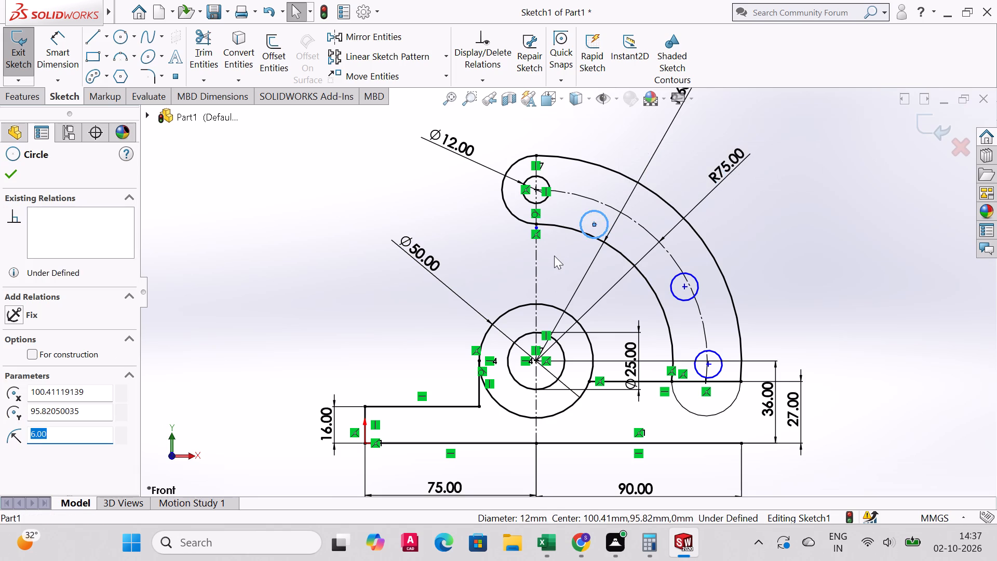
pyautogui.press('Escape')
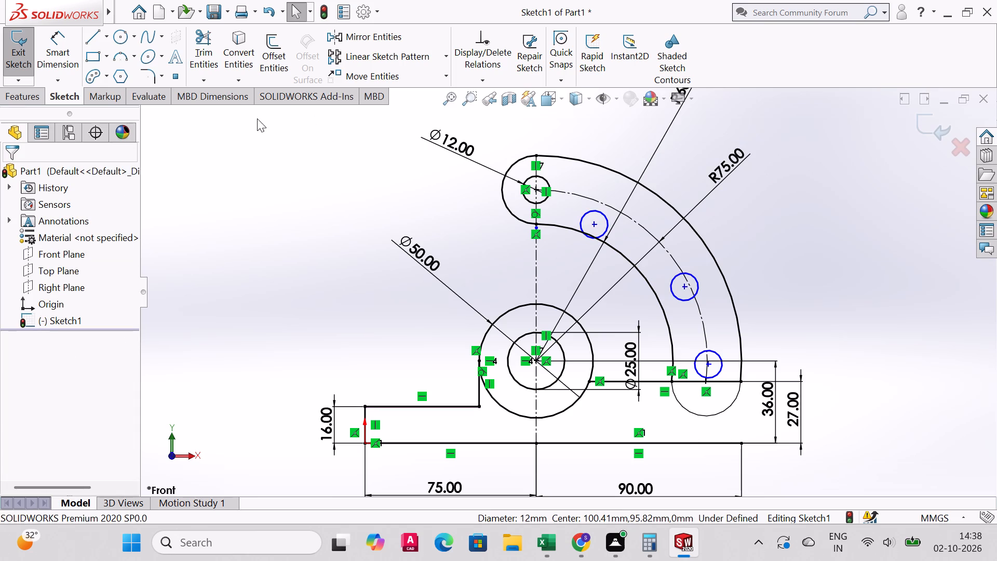
# Move the uppermost copied circle so its centre lies approximately on the R75 construction arc.
pyautogui.click(383, 80)
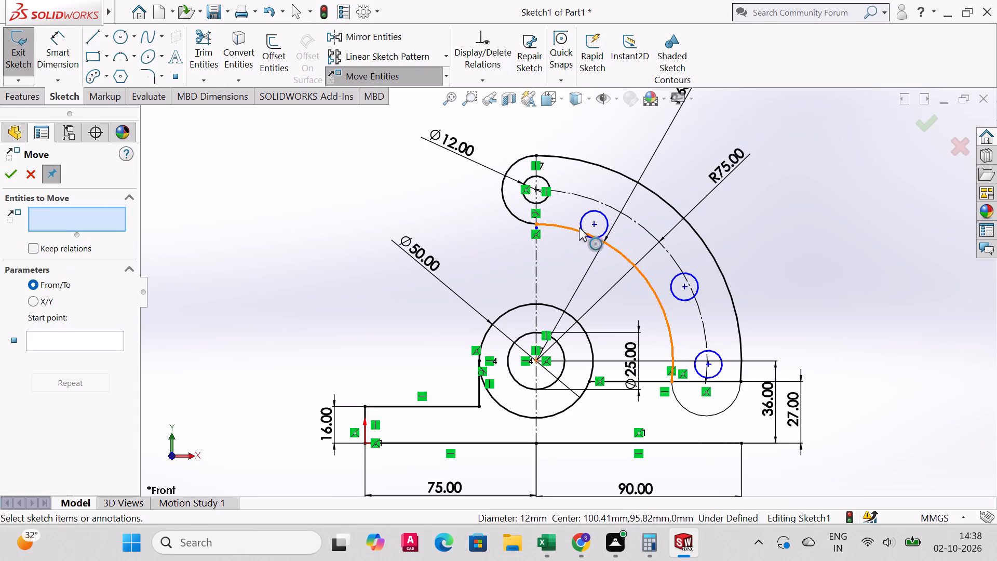
pyautogui.click(582, 220)
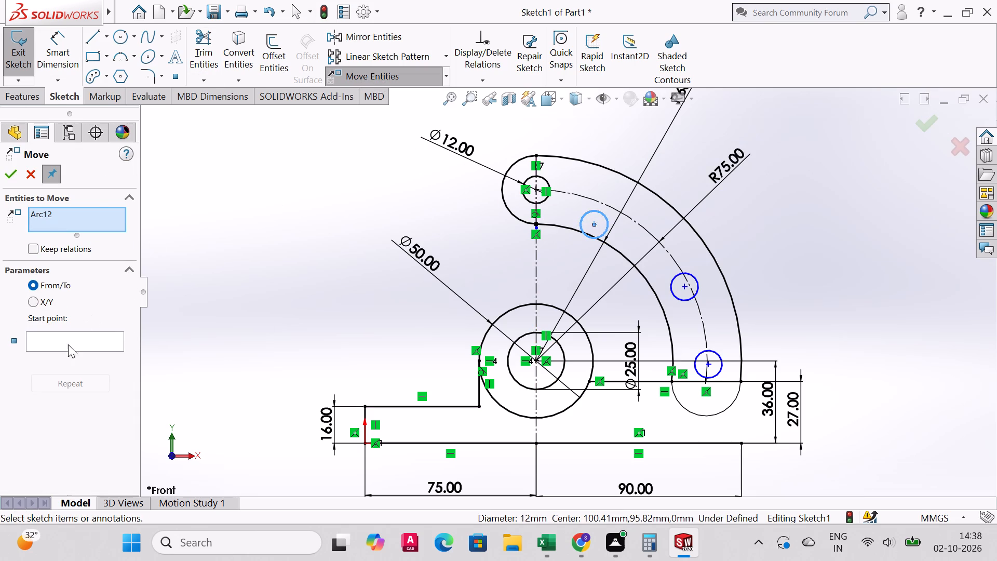
pyautogui.click(68, 344)
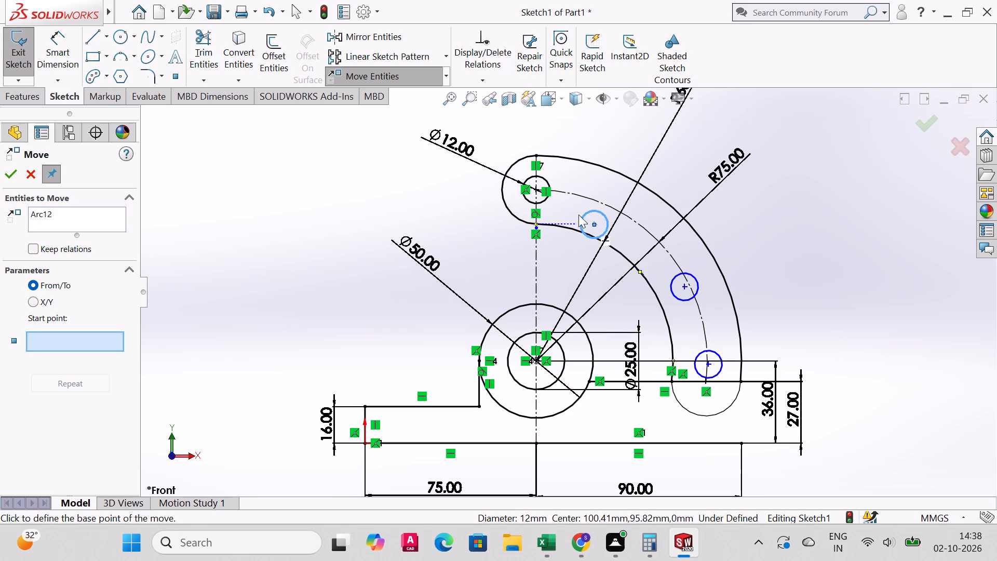
pyautogui.moveTo(594, 221); pyautogui.dragTo(597, 209)
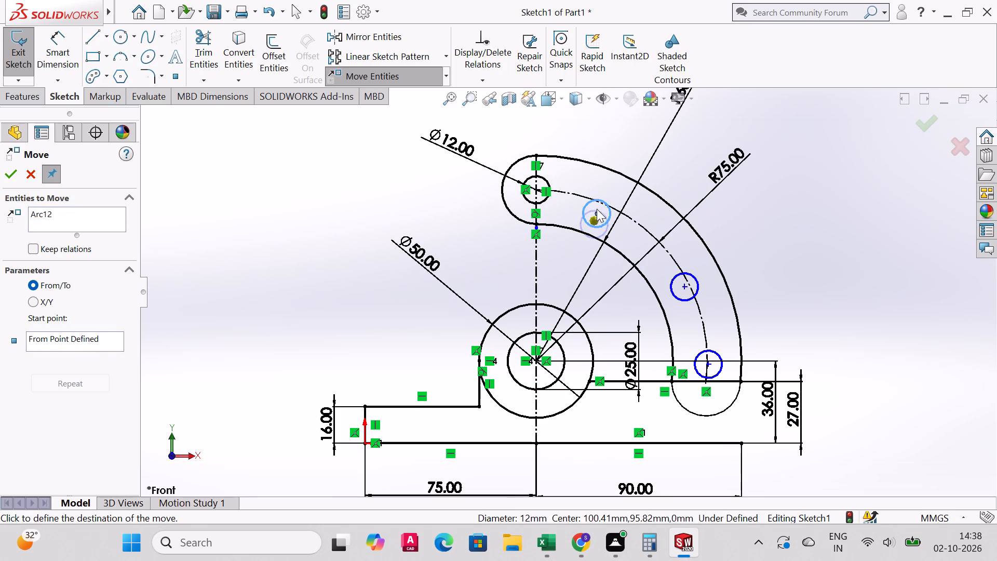
pyautogui.moveTo(597, 209); pyautogui.dragTo(609, 202)
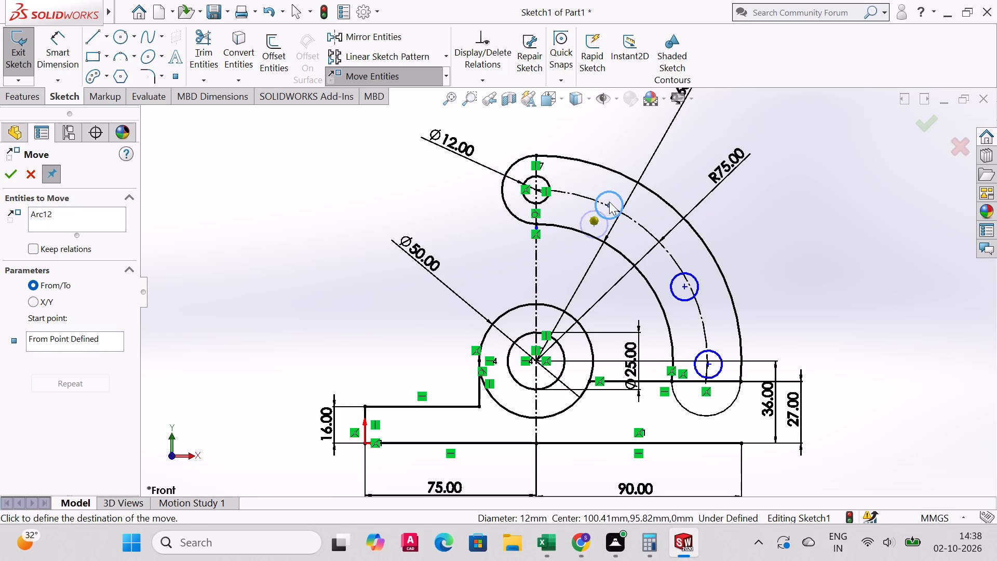
pyautogui.moveTo(609, 202); pyautogui.dragTo(617, 206)
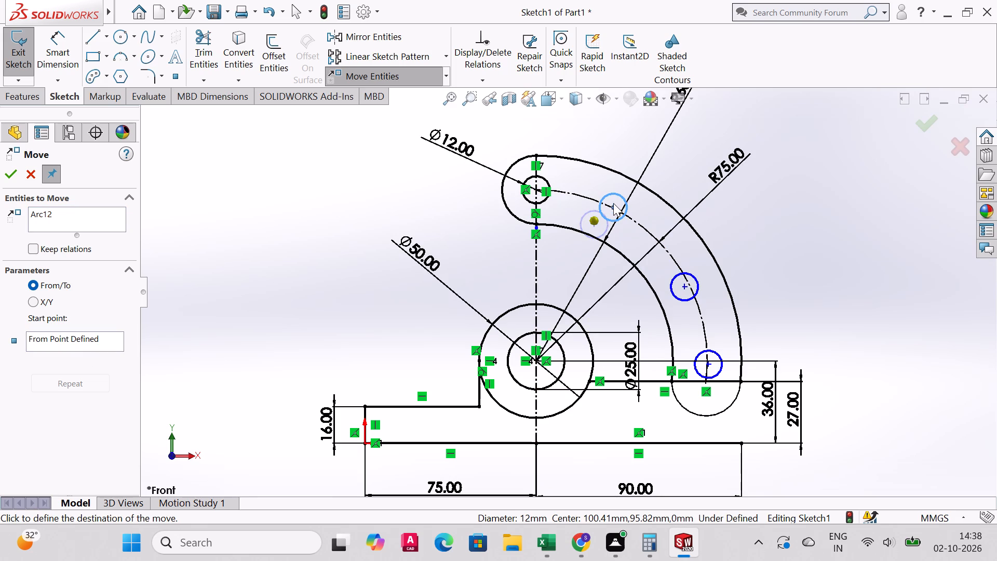
pyautogui.click(613, 204)
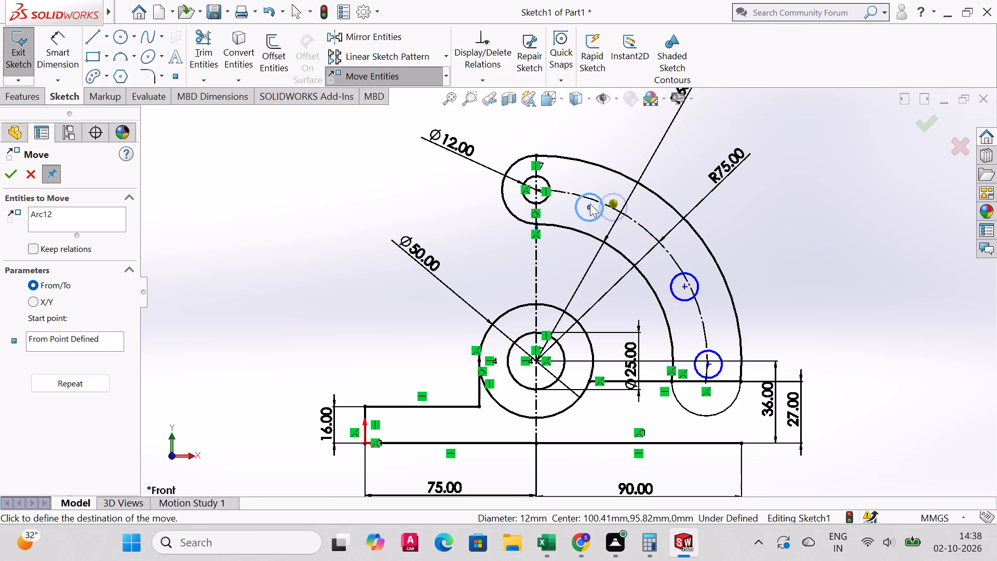
pyautogui.press('Escape')
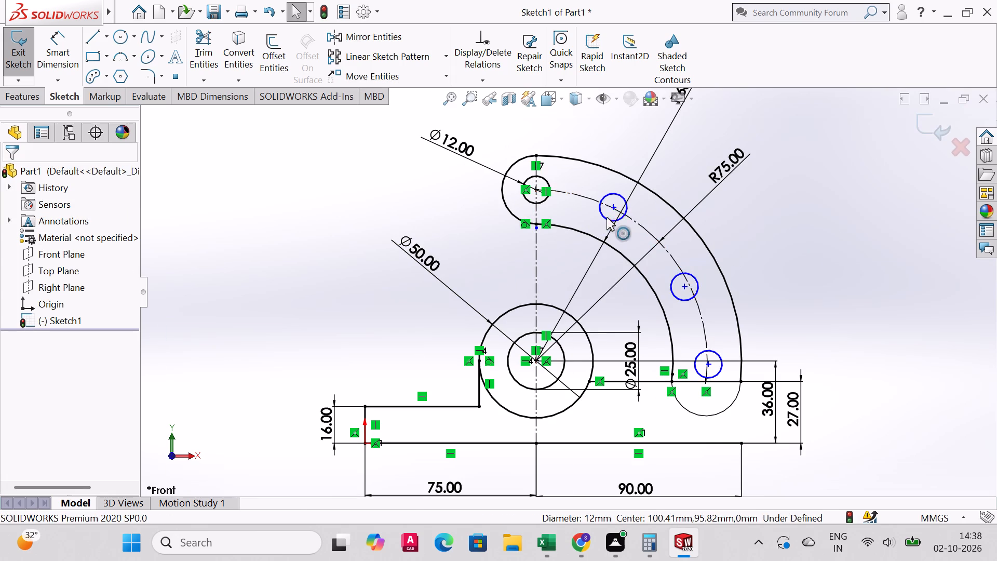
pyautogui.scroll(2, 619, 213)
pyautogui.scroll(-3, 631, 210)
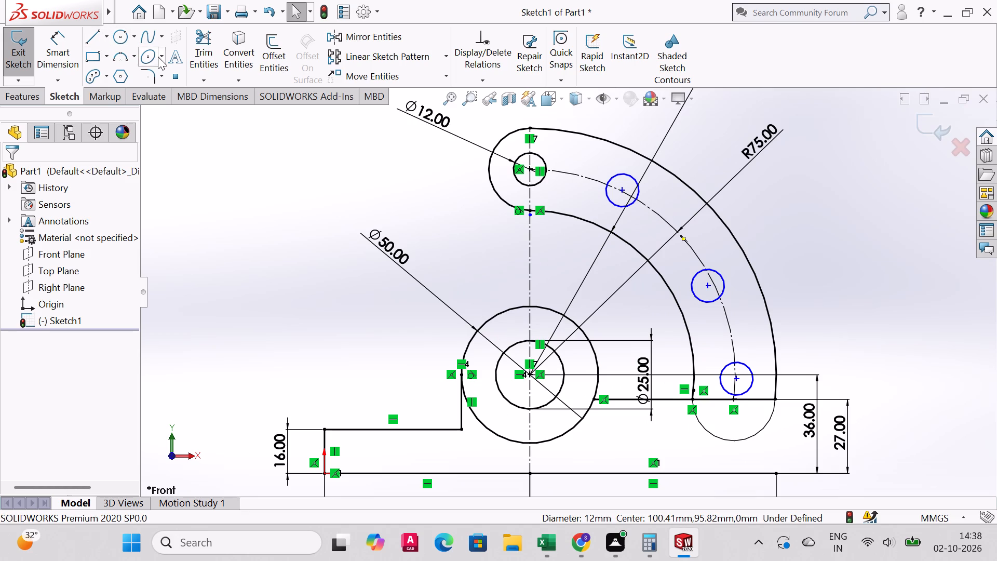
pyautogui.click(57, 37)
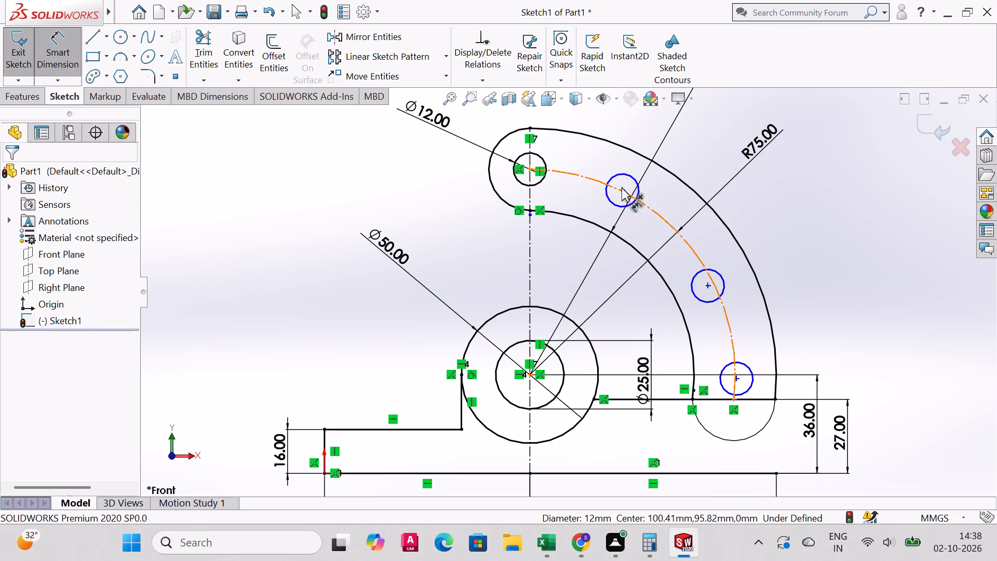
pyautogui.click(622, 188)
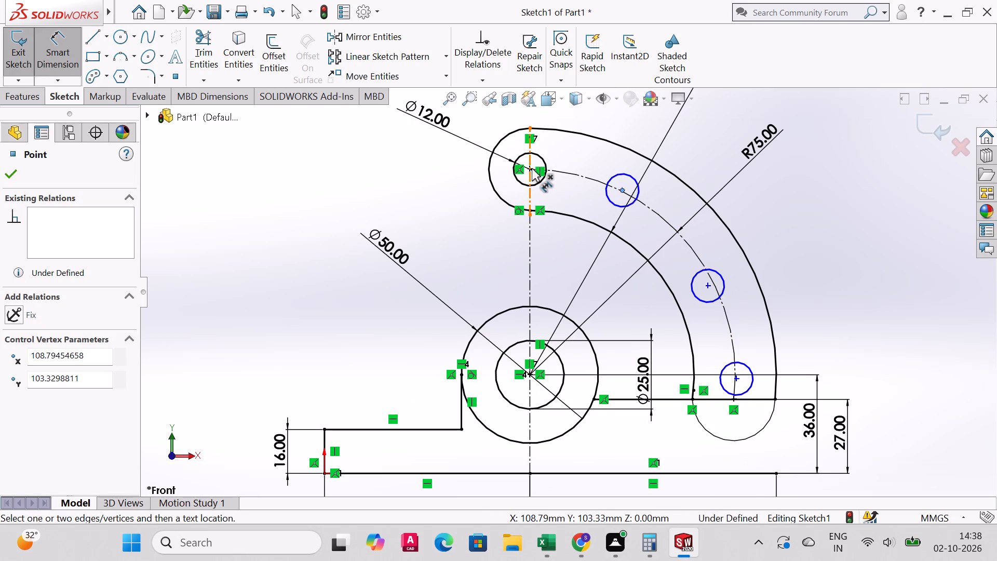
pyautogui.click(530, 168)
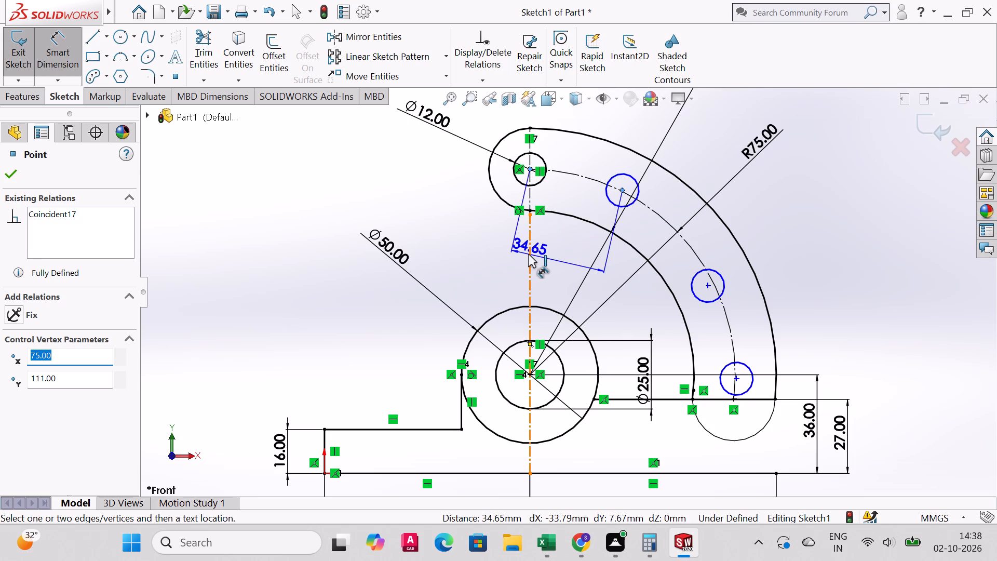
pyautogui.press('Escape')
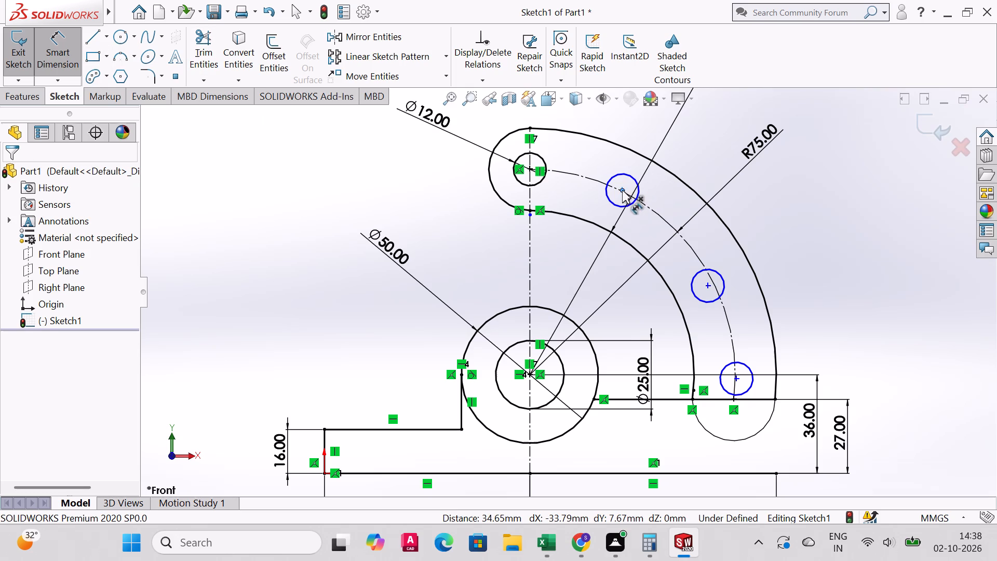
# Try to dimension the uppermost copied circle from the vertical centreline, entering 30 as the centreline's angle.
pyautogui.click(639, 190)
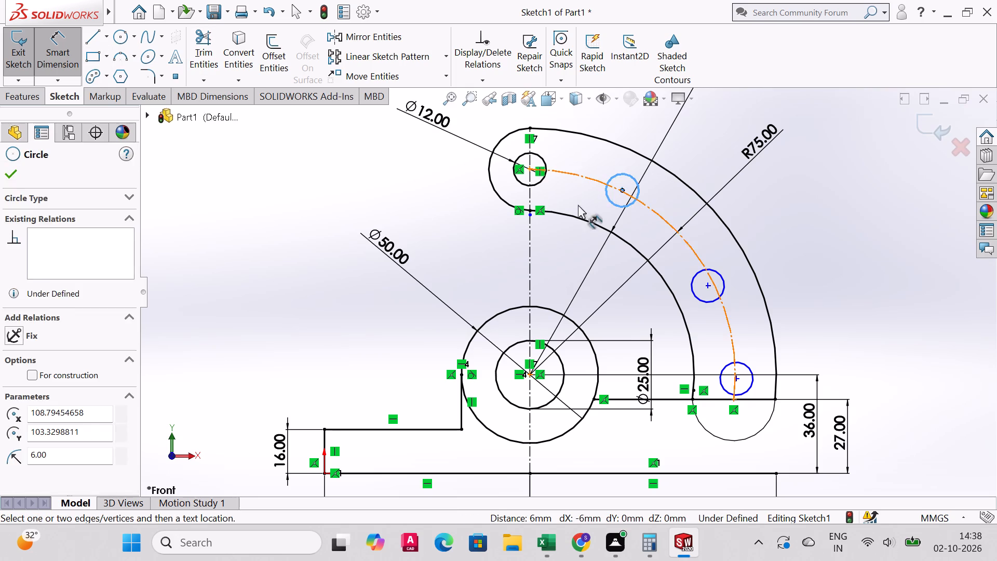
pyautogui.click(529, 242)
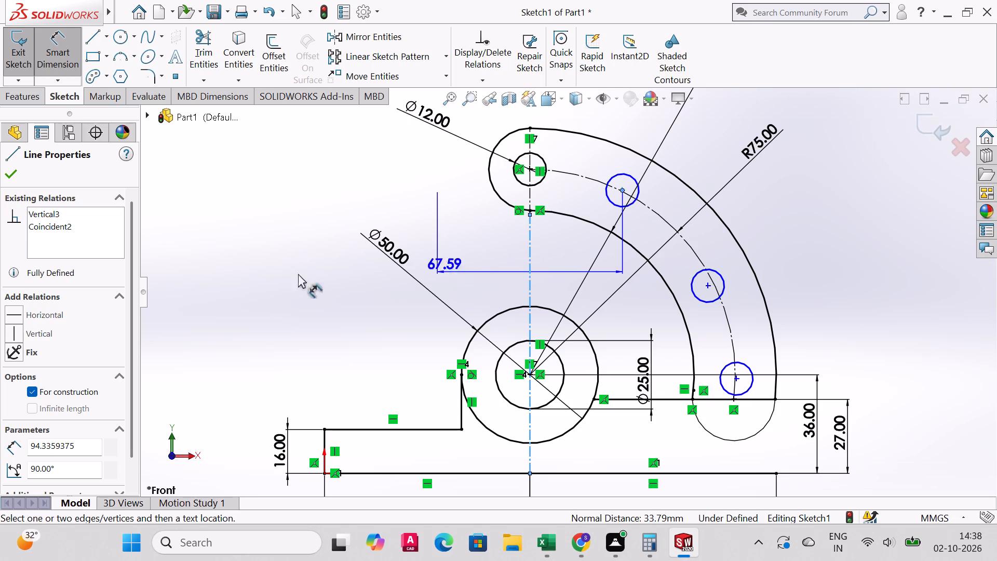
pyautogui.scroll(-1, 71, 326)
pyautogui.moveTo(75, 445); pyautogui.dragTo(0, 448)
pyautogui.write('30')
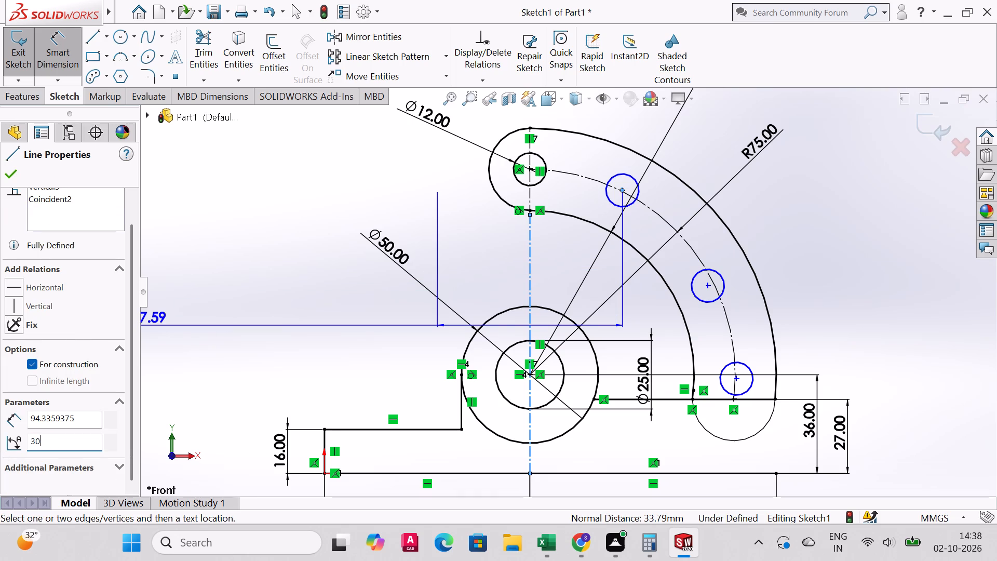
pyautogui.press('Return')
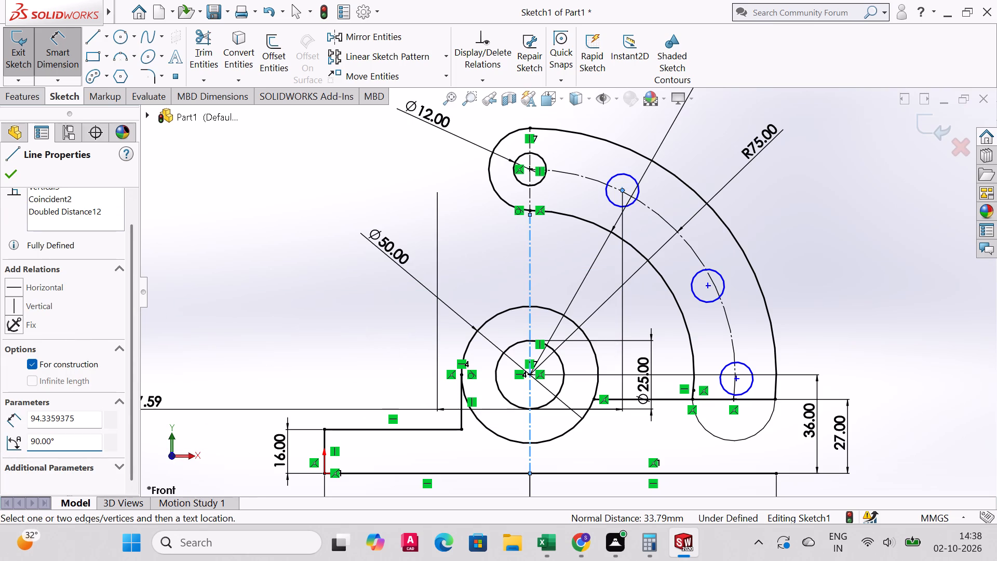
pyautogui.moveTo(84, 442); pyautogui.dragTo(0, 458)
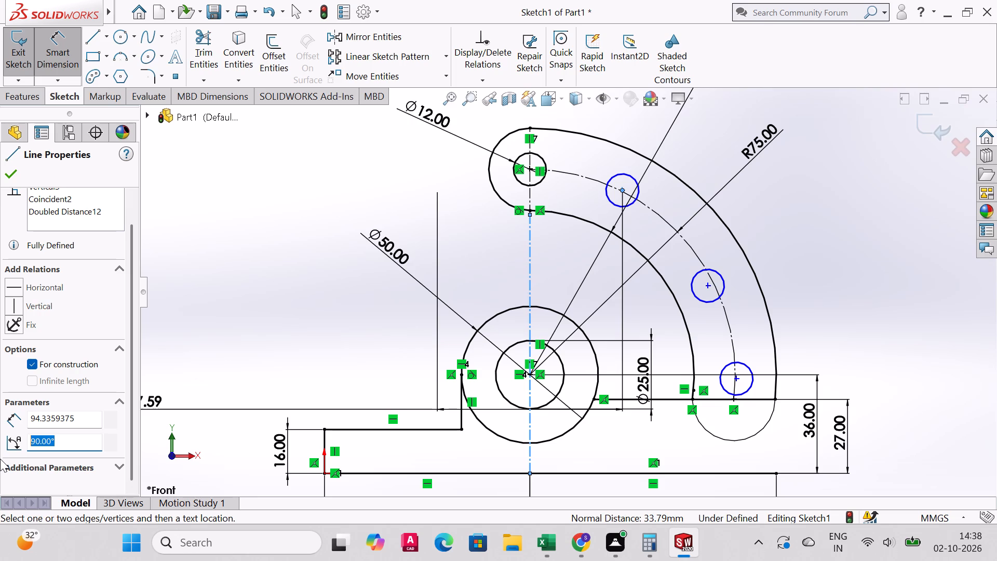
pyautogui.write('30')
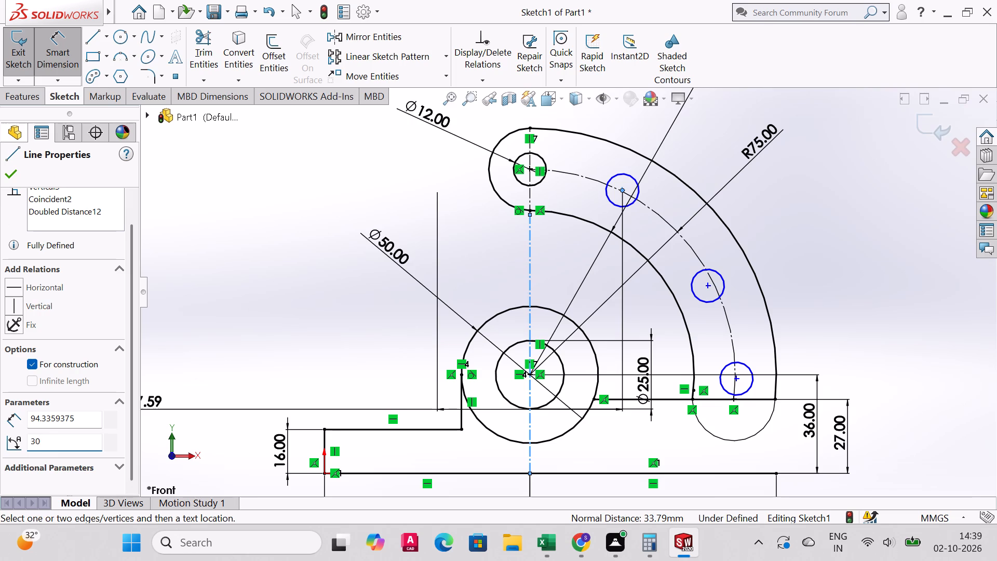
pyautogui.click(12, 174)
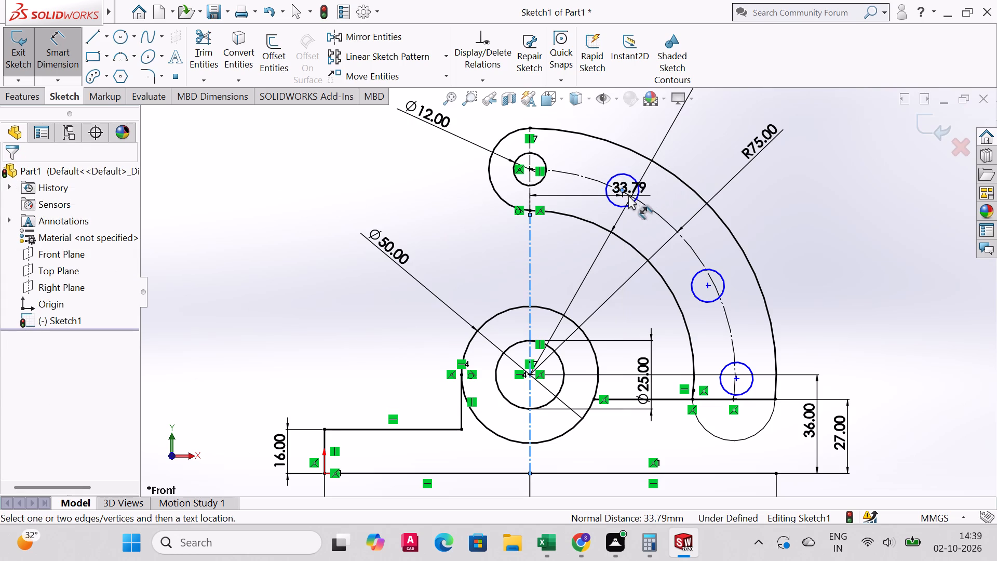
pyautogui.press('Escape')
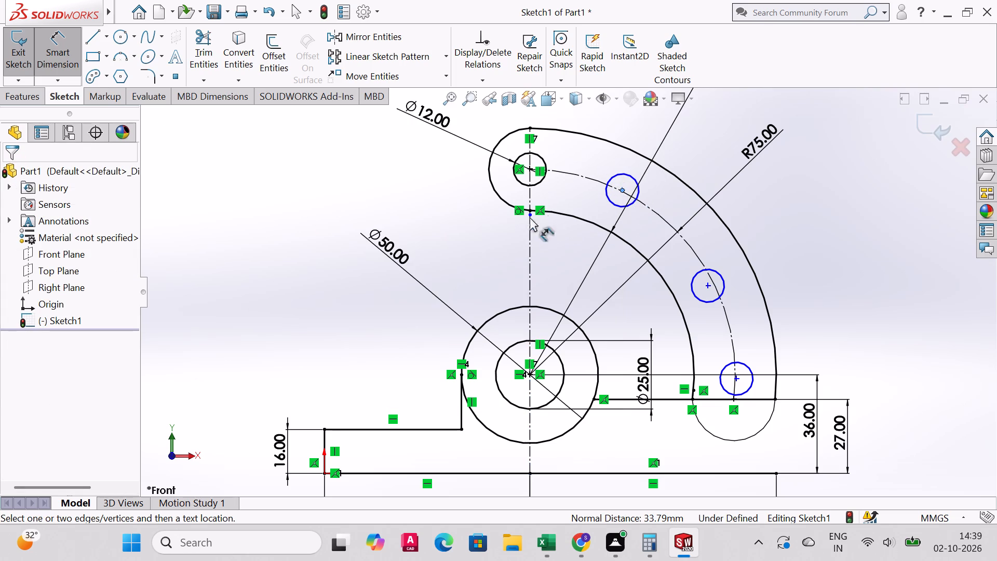
# Delete the three copied 12 mm circles along the R75 construction arc, keeping the original at the arm's upper end.
pyautogui.click(637, 193)
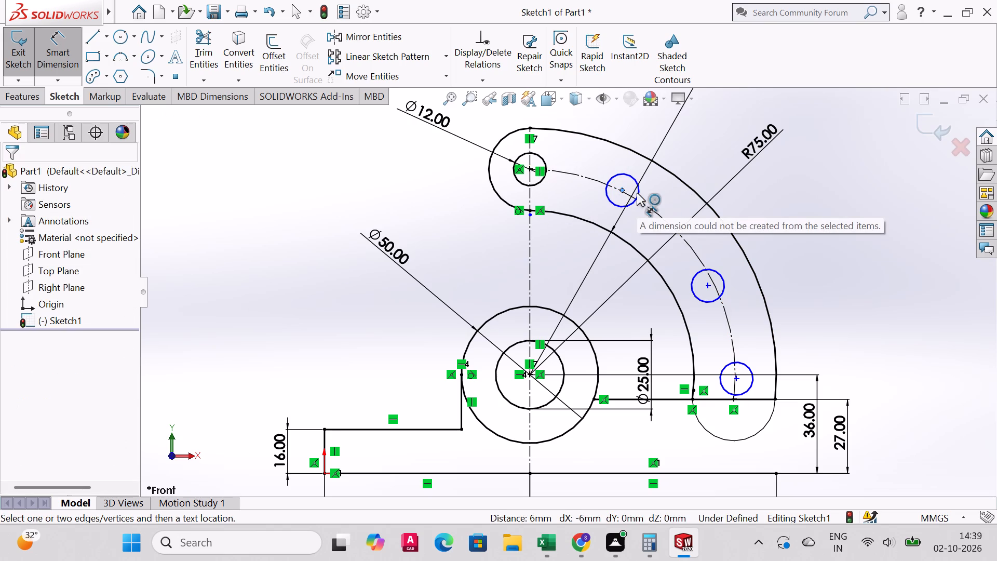
pyautogui.press('Delete')
pyautogui.click(595, 273)
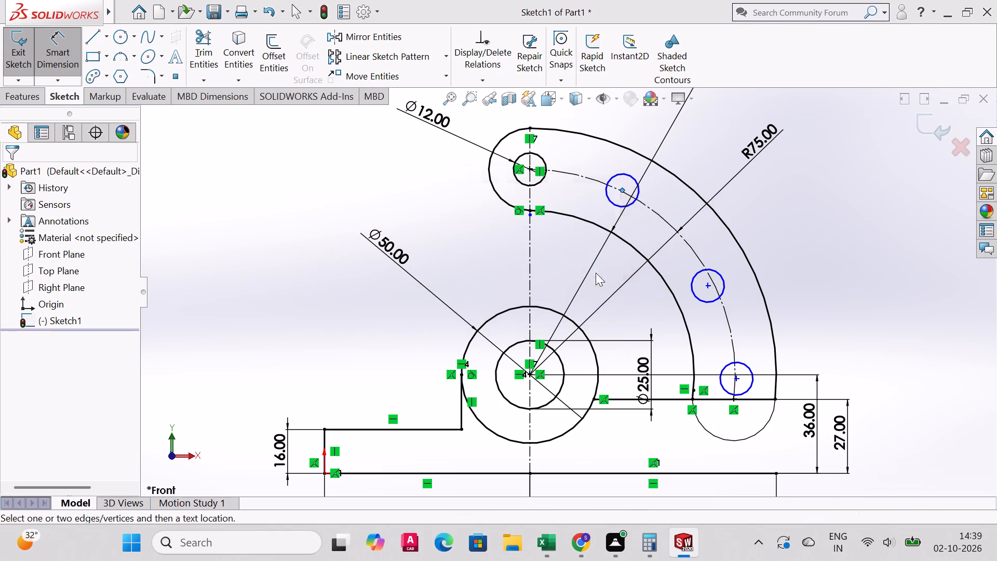
pyautogui.click(717, 274)
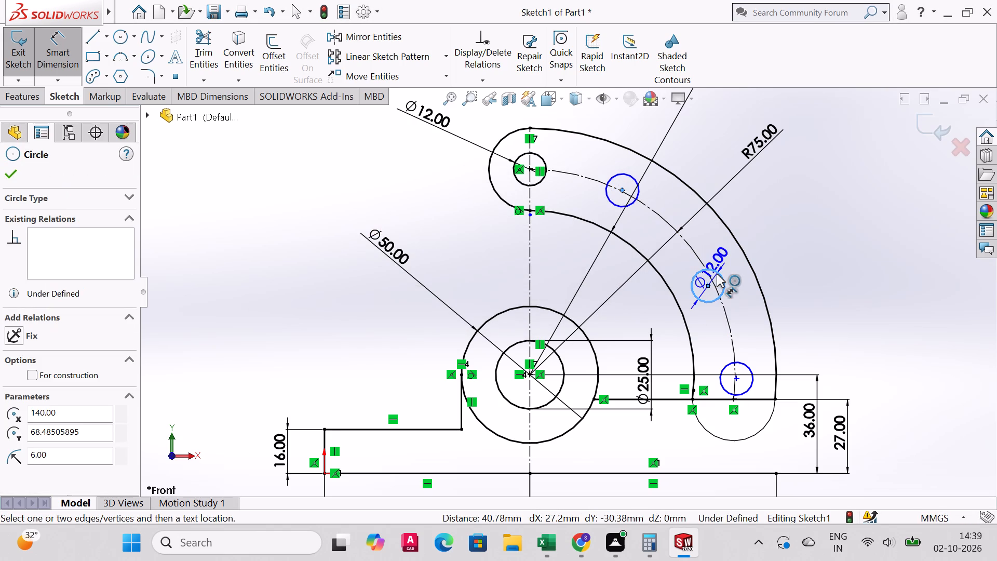
pyautogui.press('Delete')
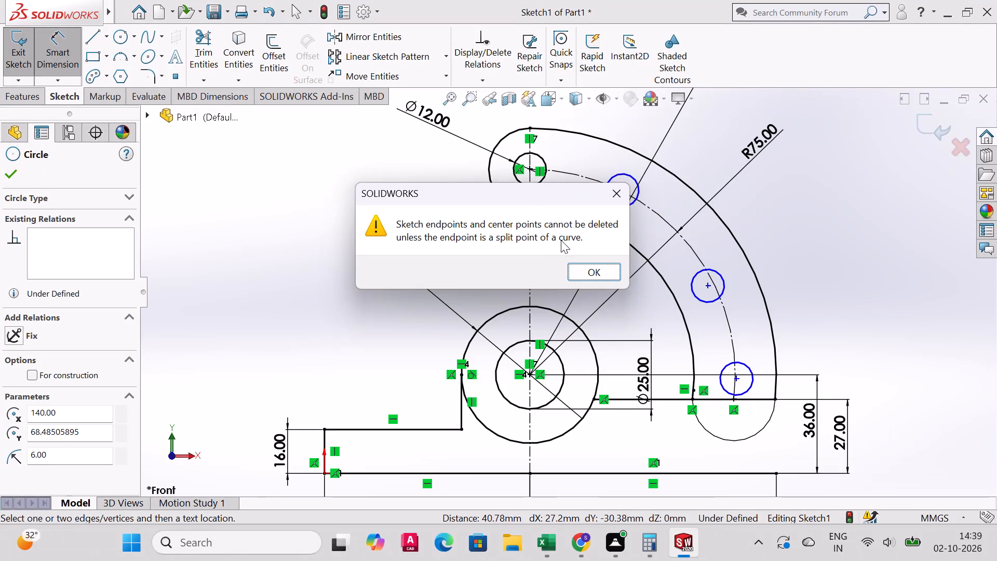
pyautogui.click(587, 266)
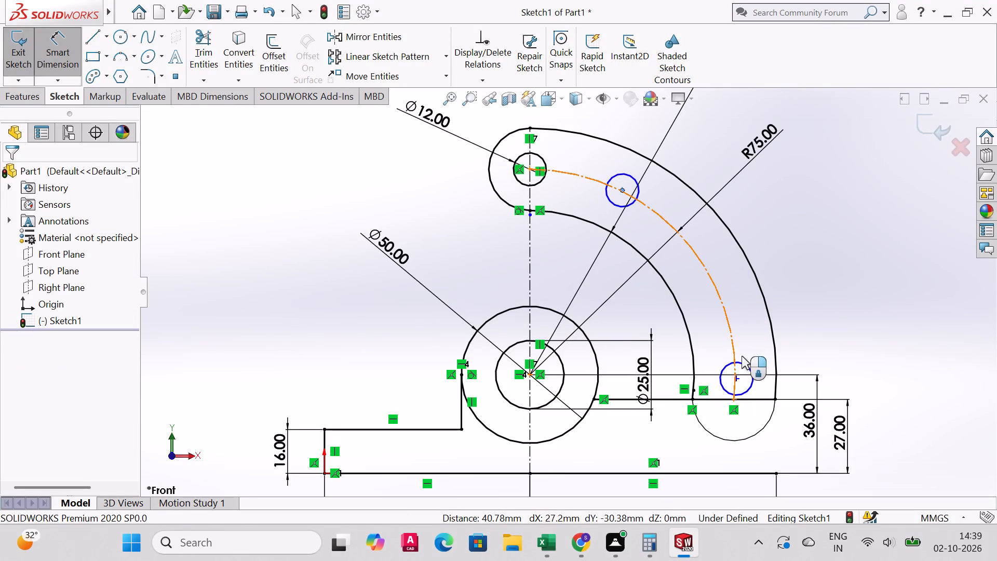
pyautogui.click(742, 365)
pyautogui.press('Delete')
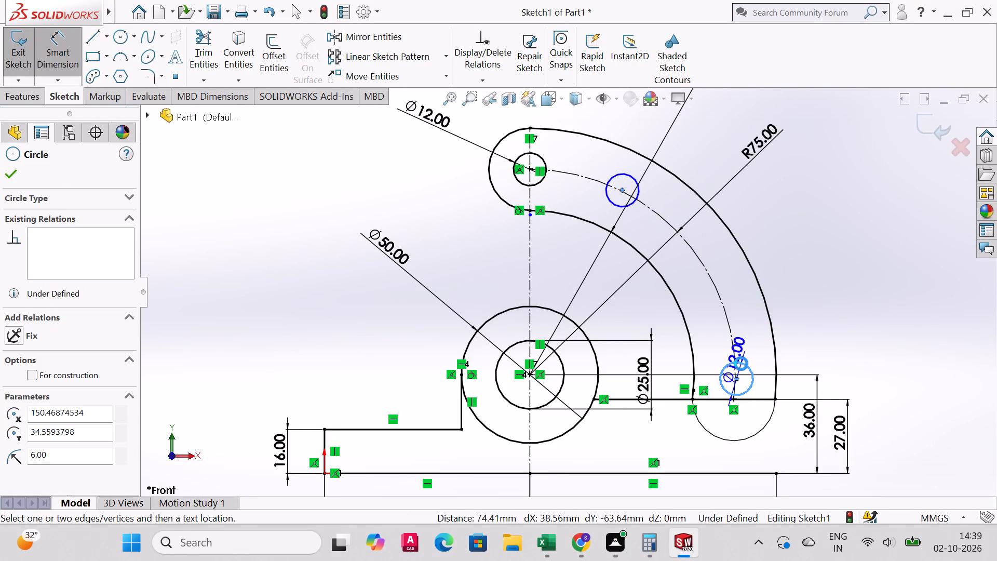
pyautogui.click(600, 278)
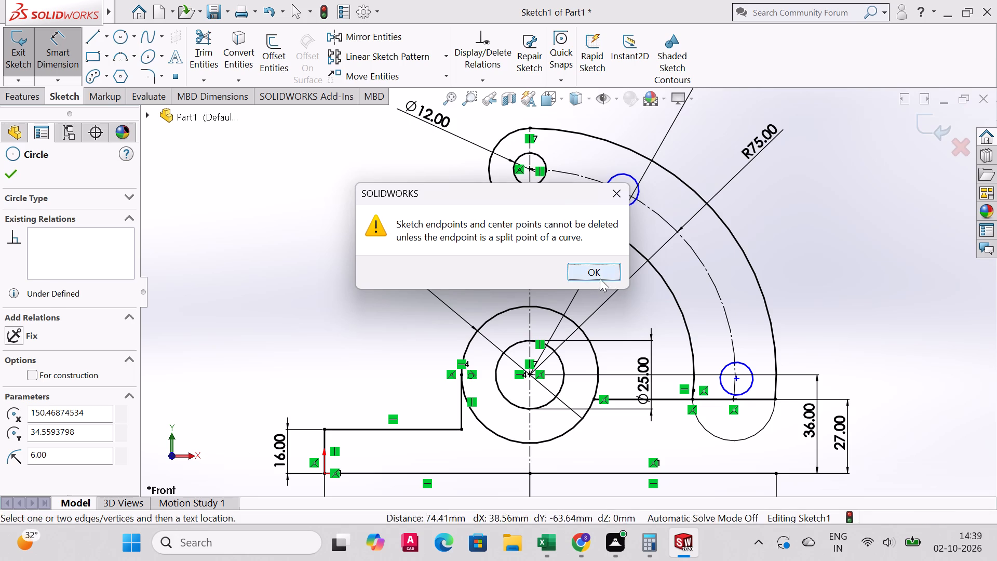
pyautogui.click(621, 174)
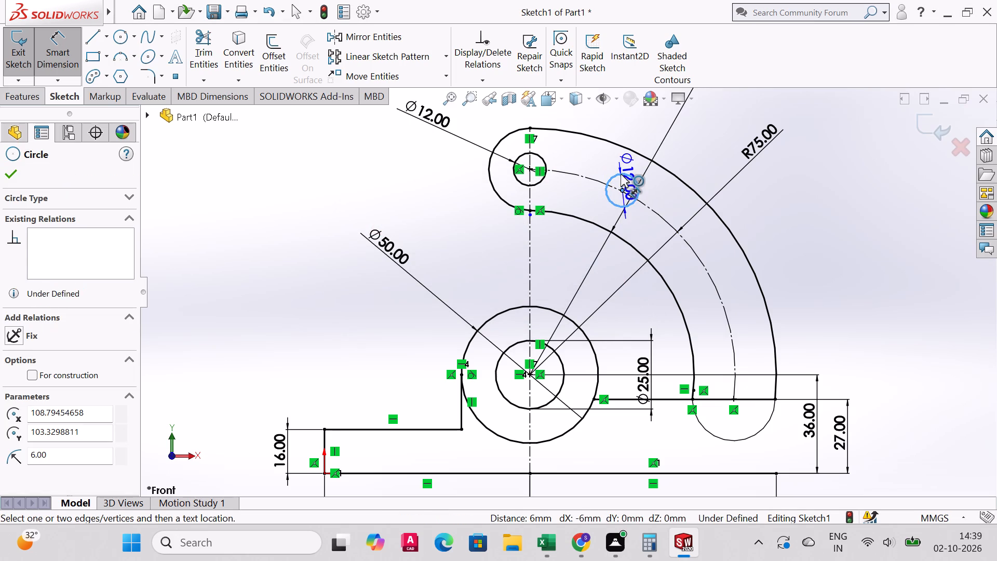
pyautogui.press('Delete')
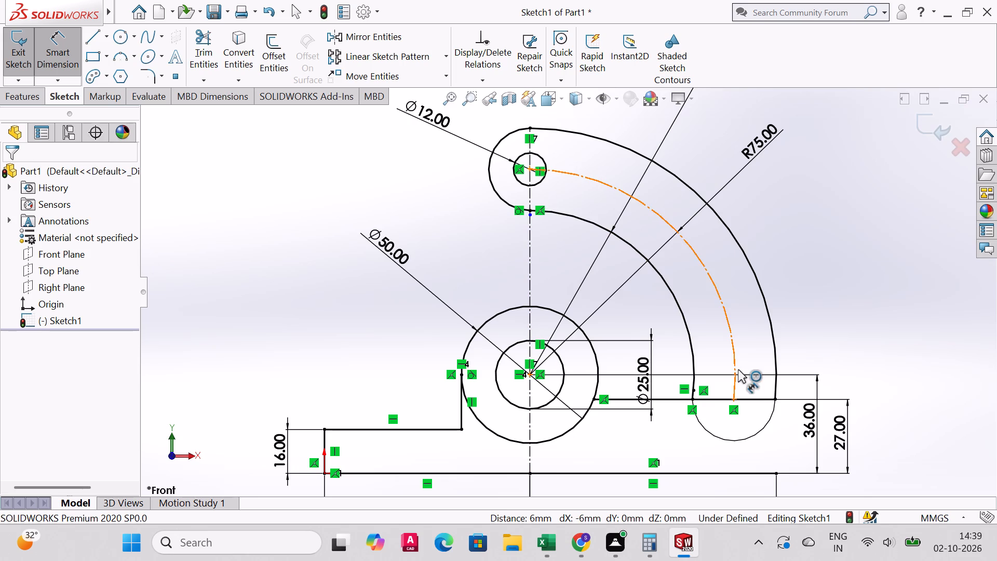
# Copy the 12 mm circle by its centre to the R75 arc point level with the concentric circles' centre.
pyautogui.click(117, 37)
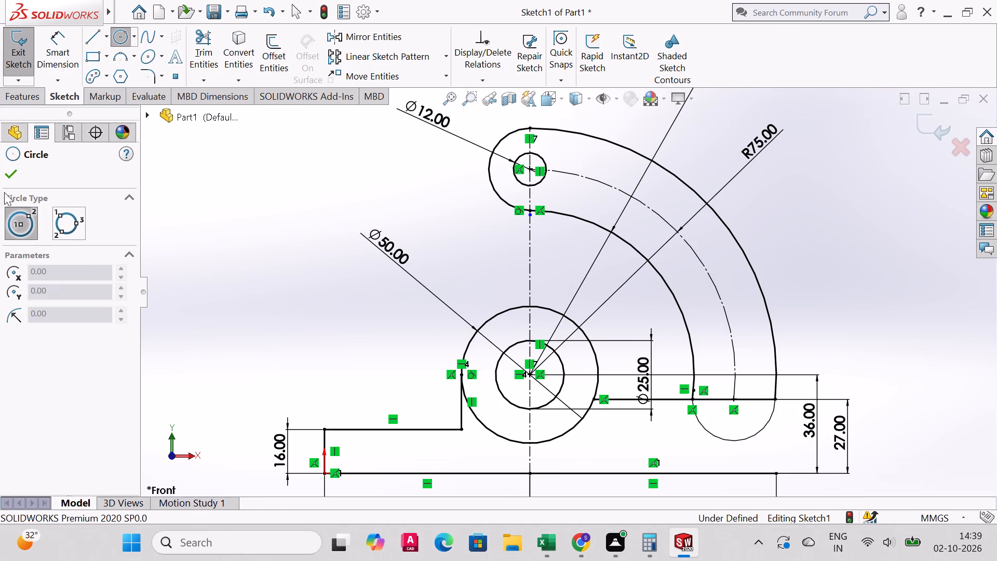
pyautogui.click(14, 178)
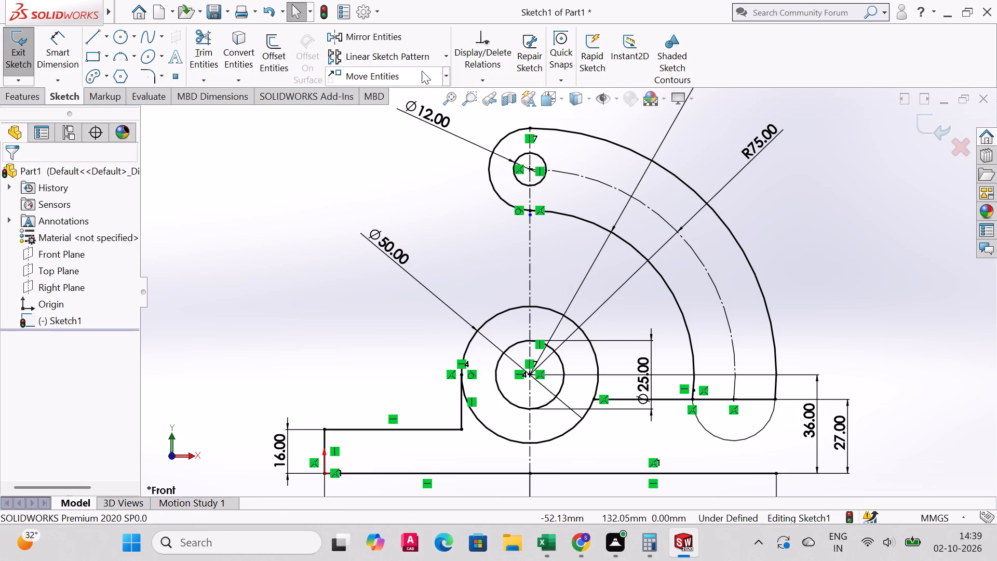
pyautogui.click(441, 76)
pyautogui.click(444, 76)
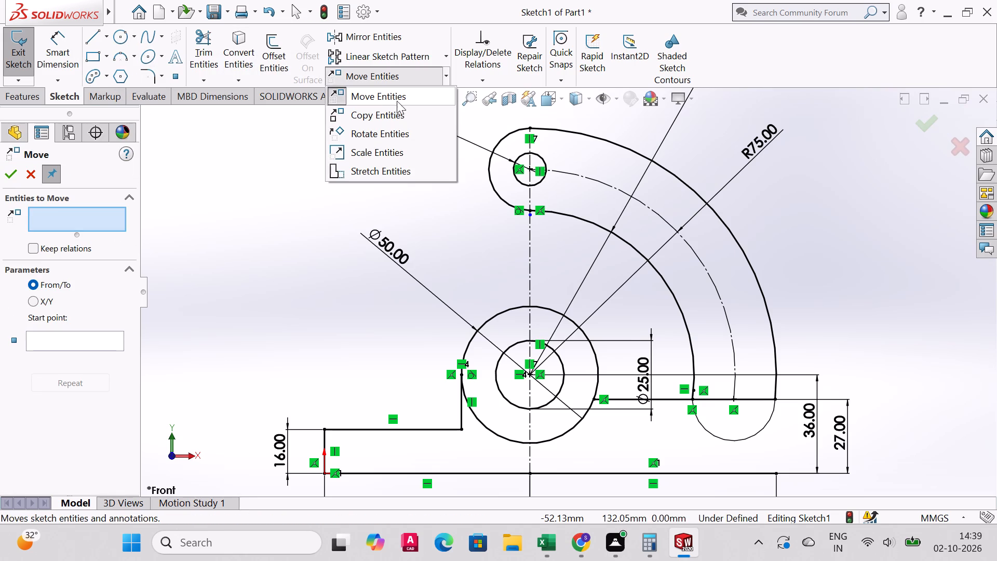
pyautogui.click(394, 108)
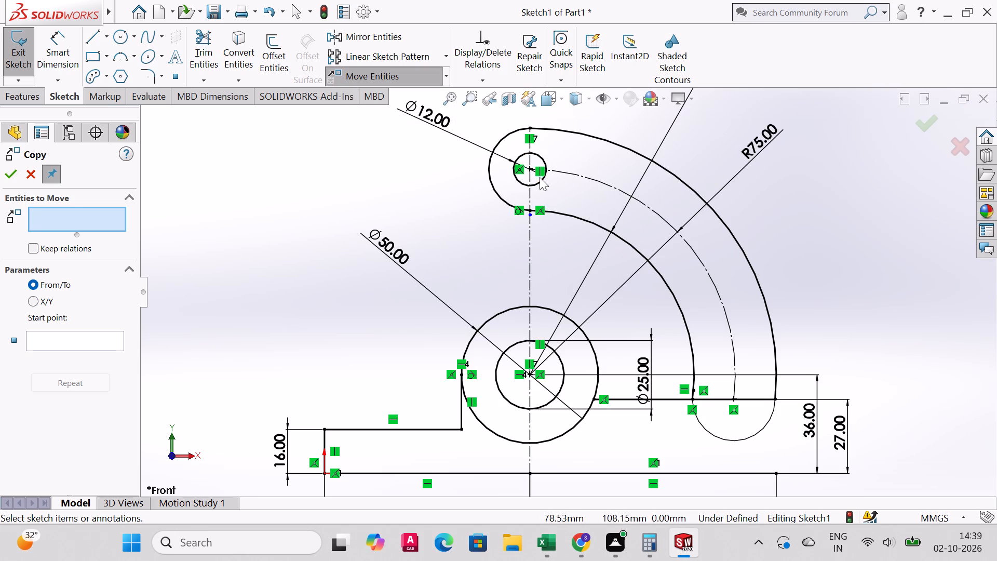
pyautogui.click(540, 177)
pyautogui.click(542, 181)
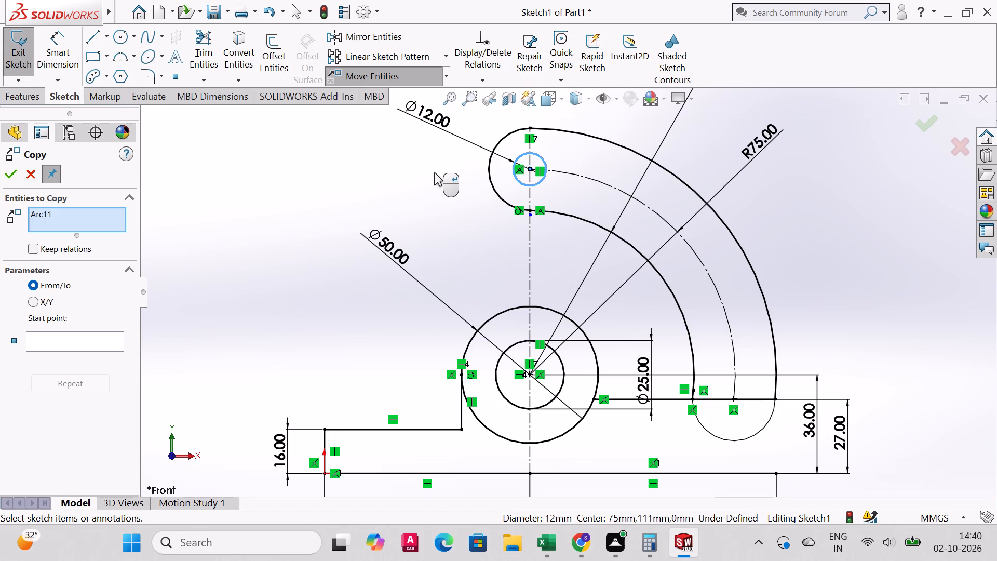
pyautogui.click(51, 343)
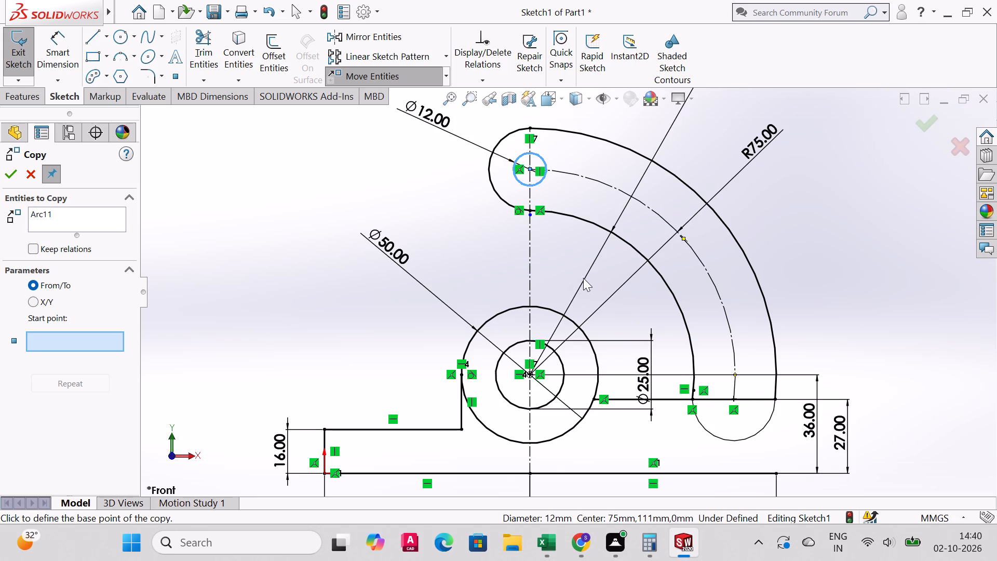
pyautogui.click(531, 167)
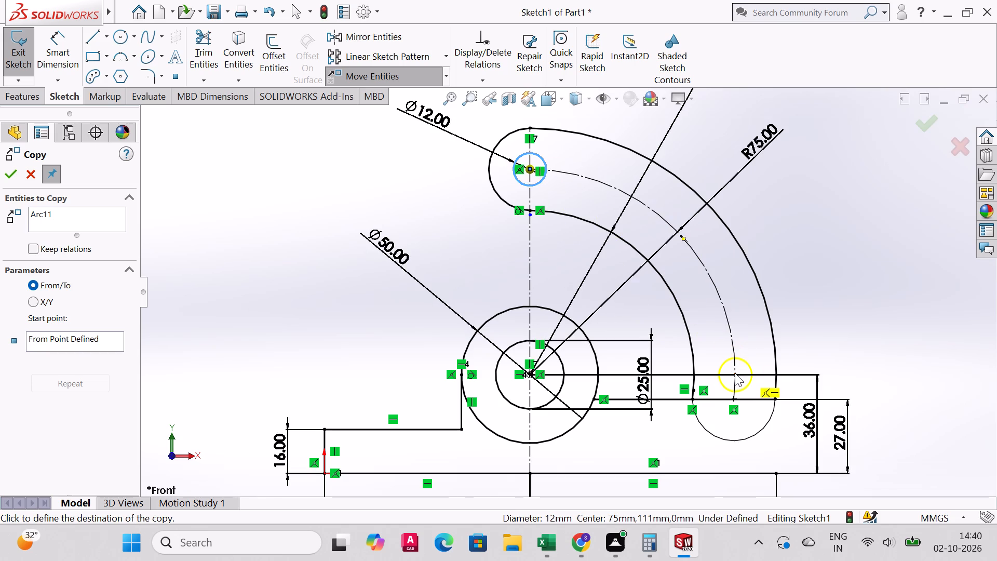
pyautogui.click(733, 373)
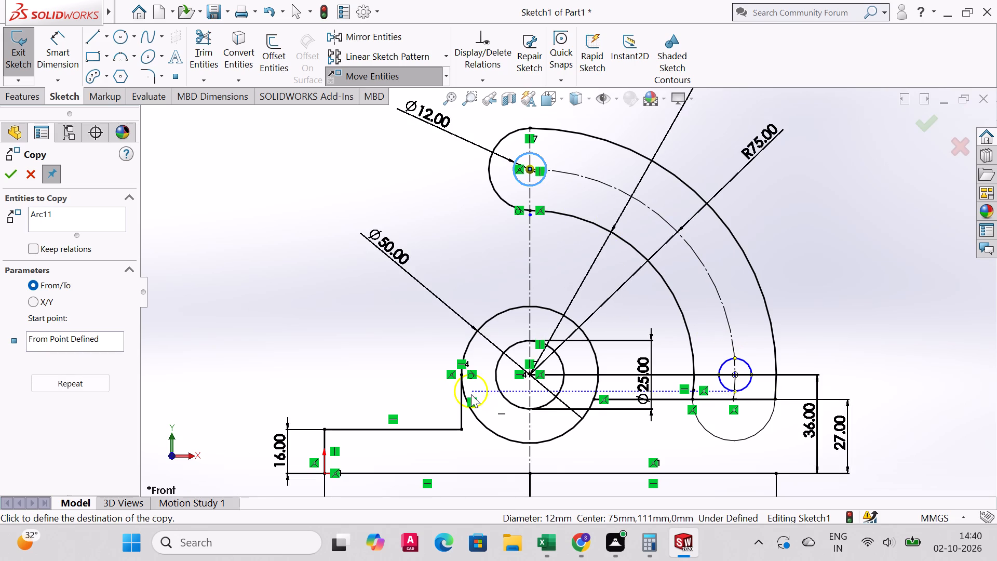
pyautogui.click(6, 172)
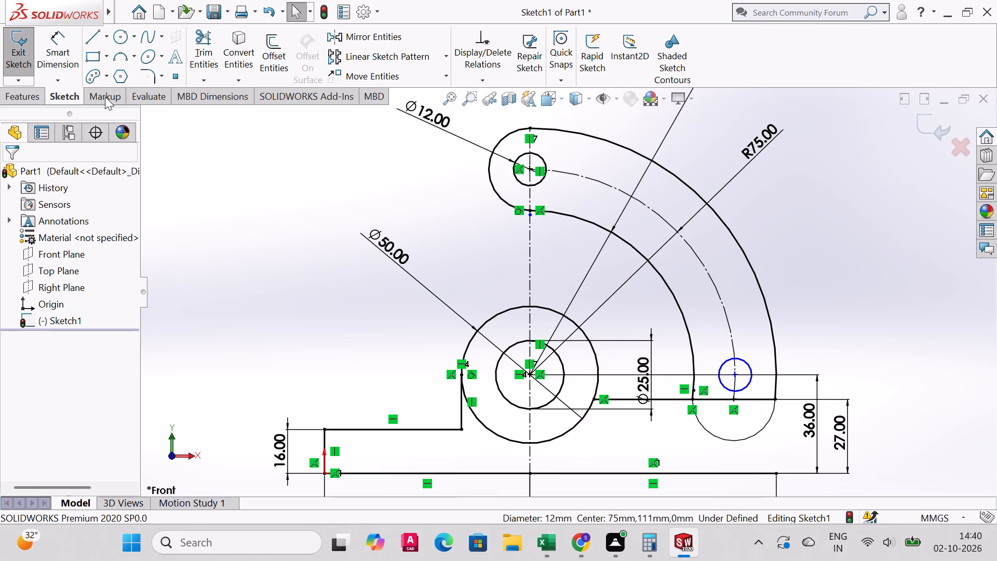
# Draw a horizontal centreline from the concentric circles' centre to the centre of the copied circle on the R75 arc.
pyautogui.click(104, 41)
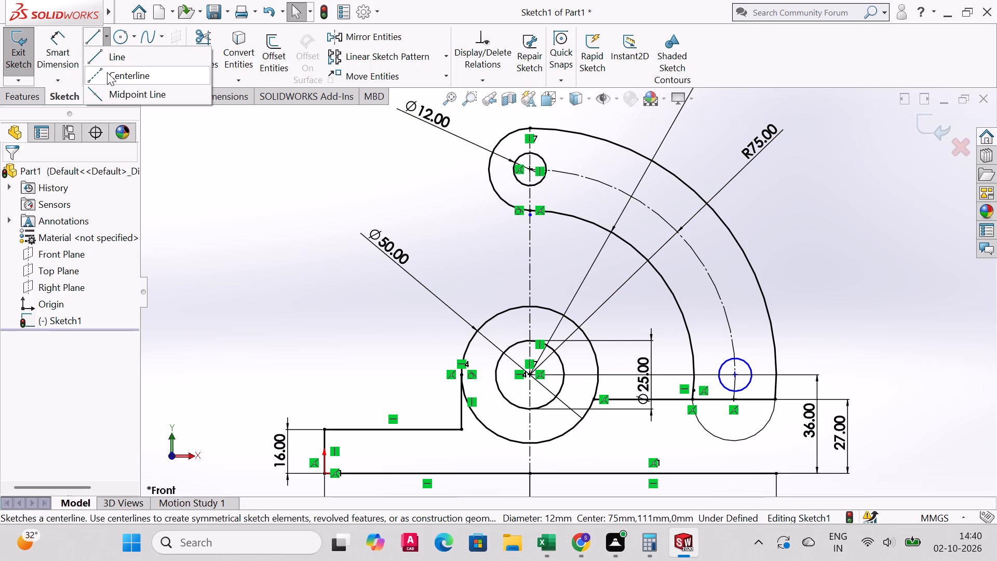
pyautogui.click(107, 72)
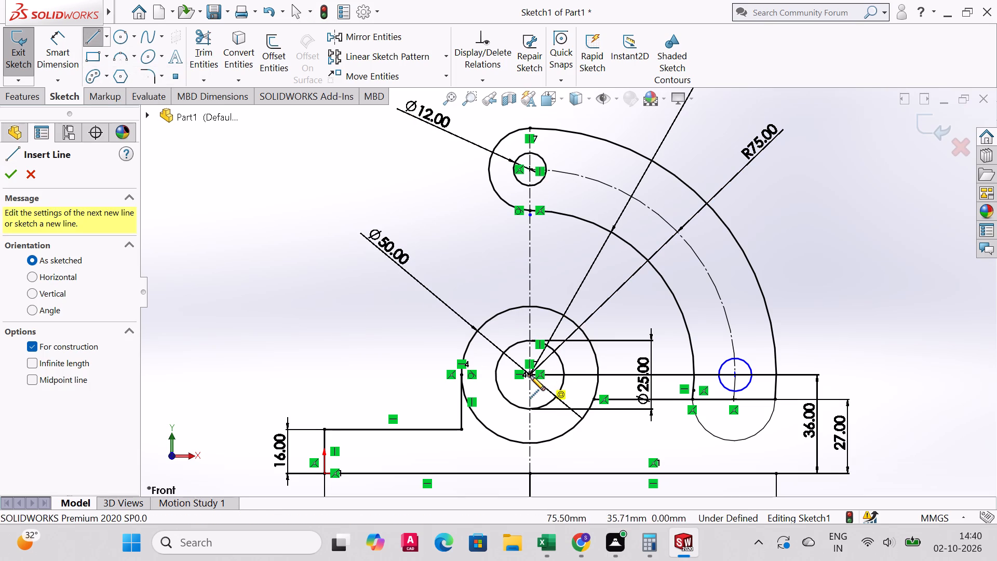
pyautogui.click(530, 375)
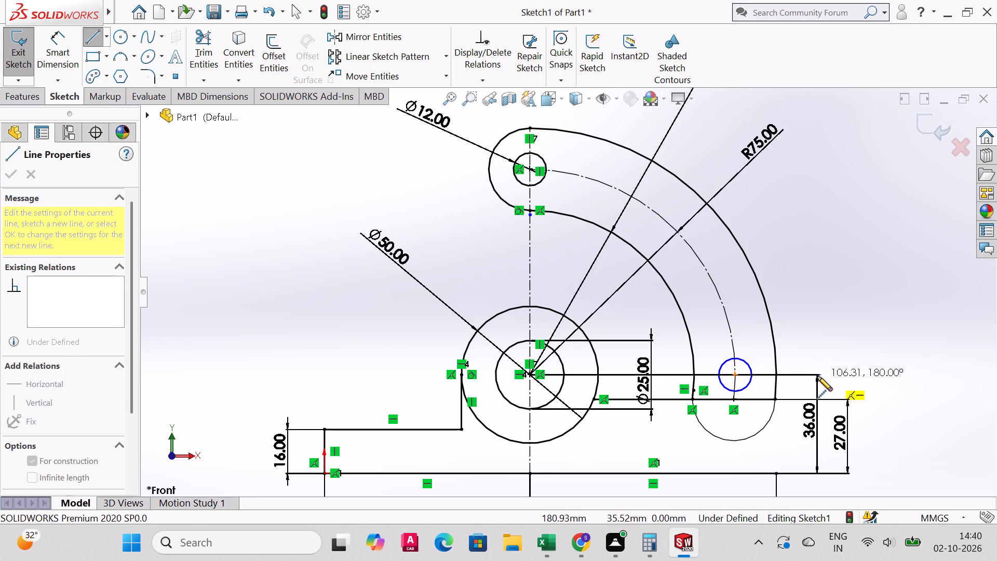
pyautogui.click(734, 374)
pyautogui.rightClick(734, 374)
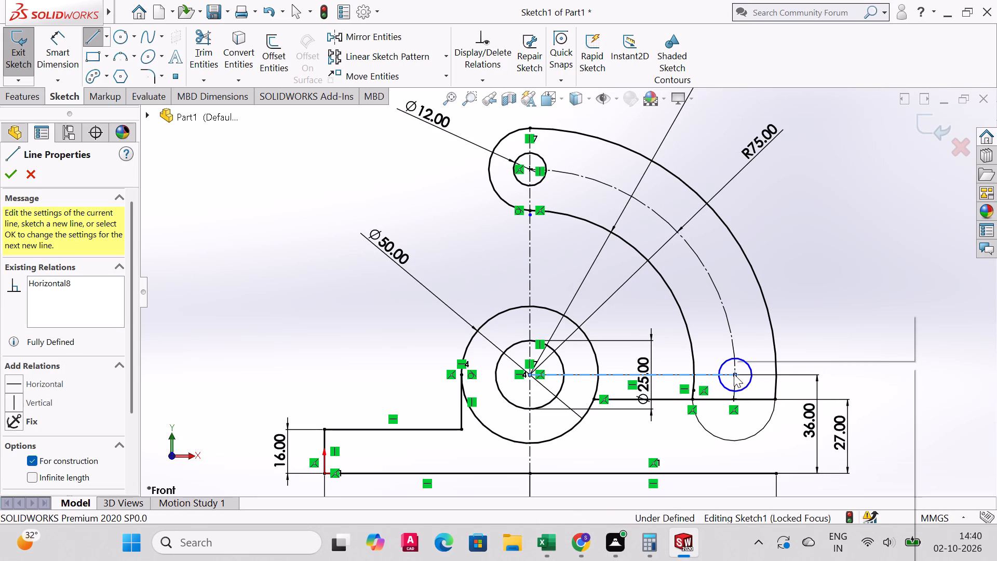
pyautogui.click(777, 379)
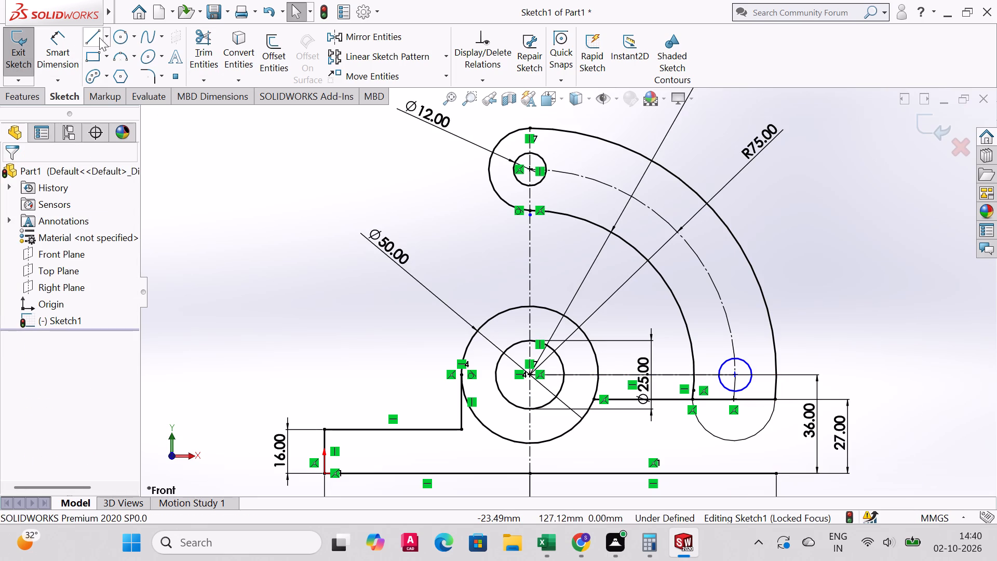
# Draw an inclined centreline from the concentric circles' centre to the R75 arc, at about 25° above horizontal.
pyautogui.click(106, 36)
pyautogui.click(114, 77)
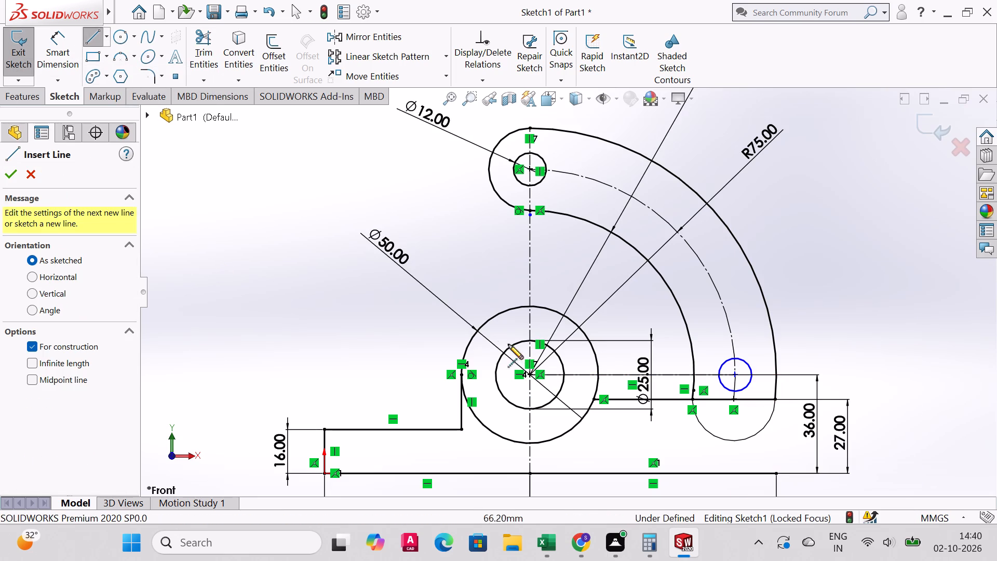
pyautogui.click(531, 375)
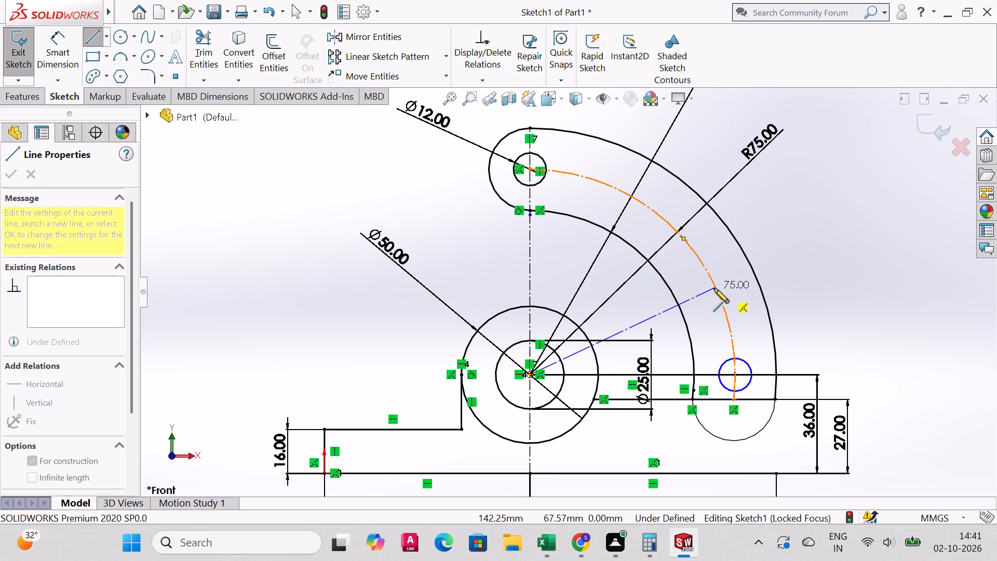
pyautogui.click(717, 289)
pyautogui.rightClick(717, 289)
pyautogui.click(736, 297)
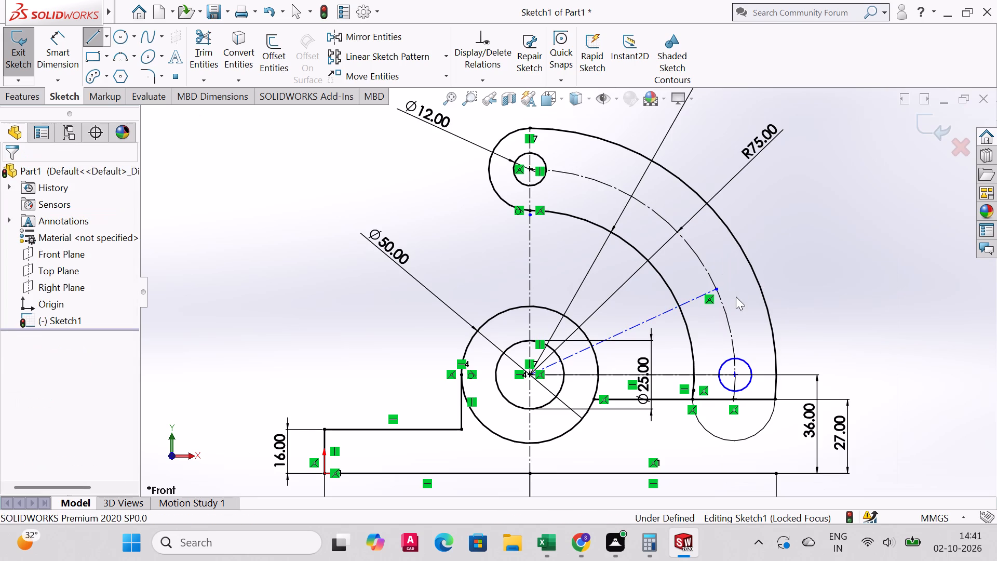
# Set the inclined centreline's angle to 30°.
pyautogui.click(662, 316)
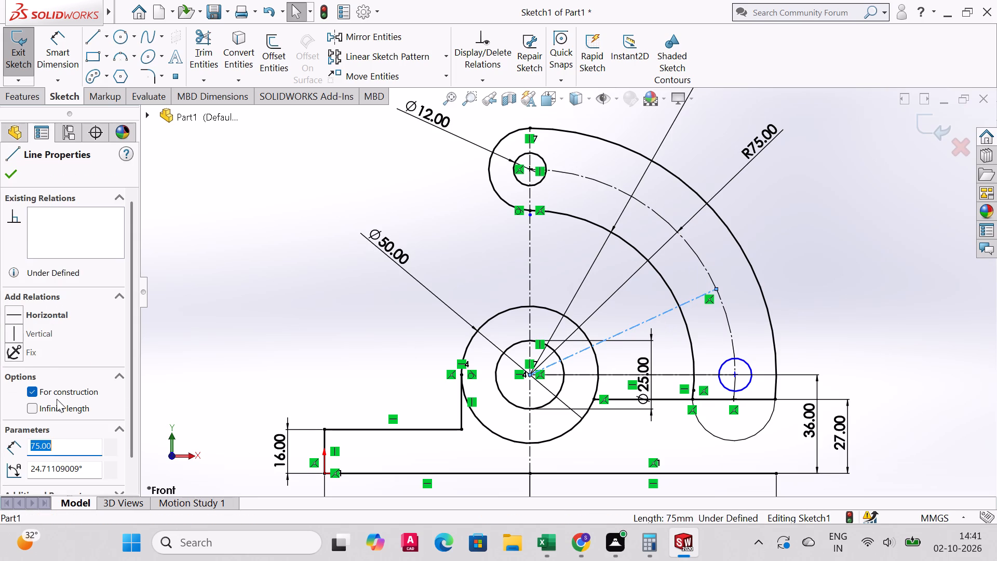
pyautogui.scroll(-3, 74, 386)
pyautogui.moveTo(94, 440); pyautogui.dragTo(0, 471)
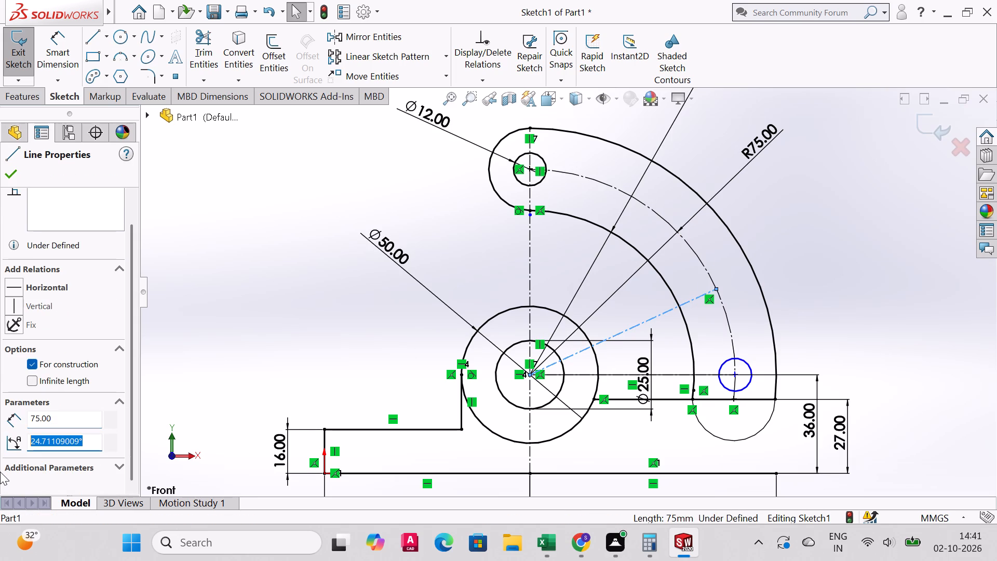
pyautogui.write('30')
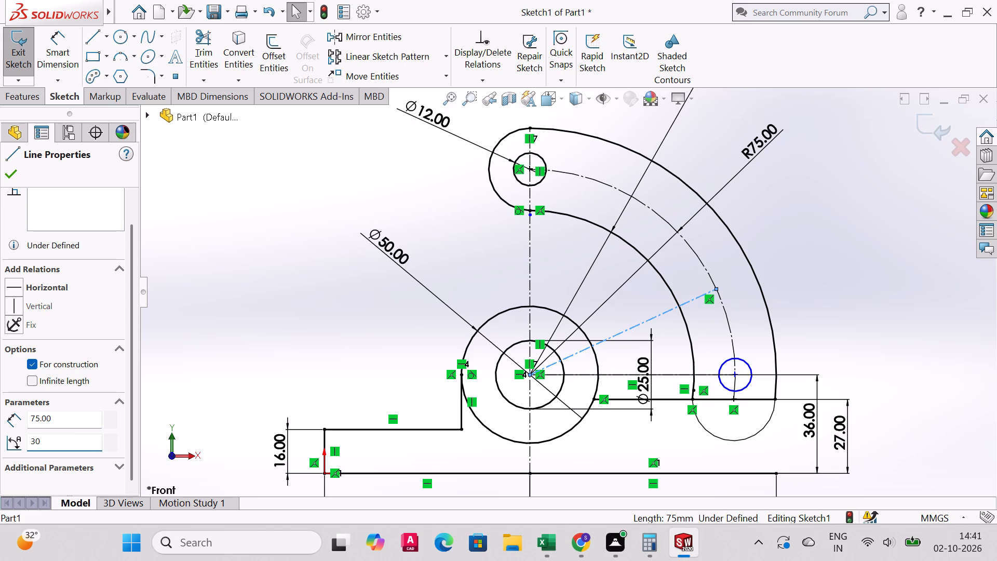
pyautogui.press('Return')
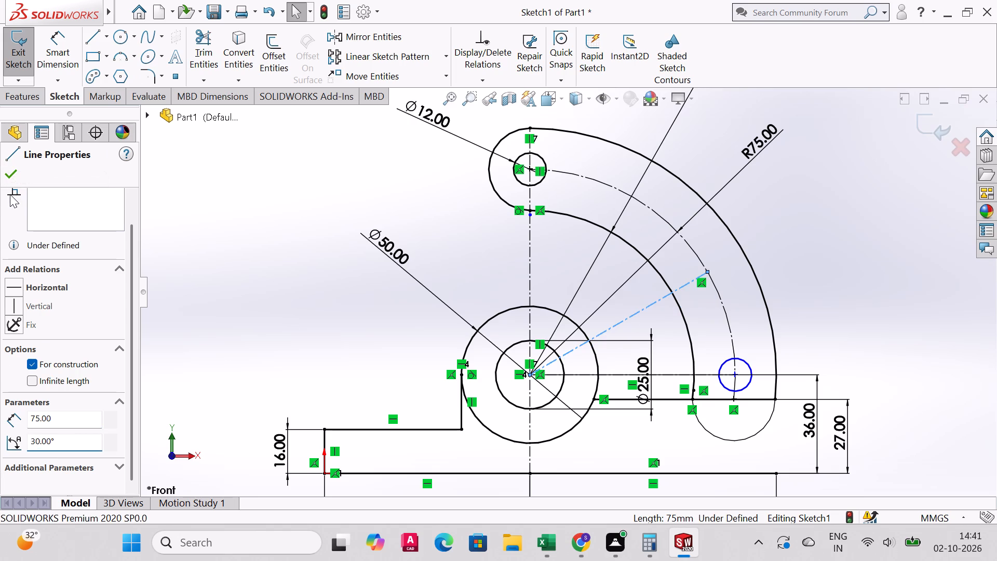
pyautogui.click(10, 180)
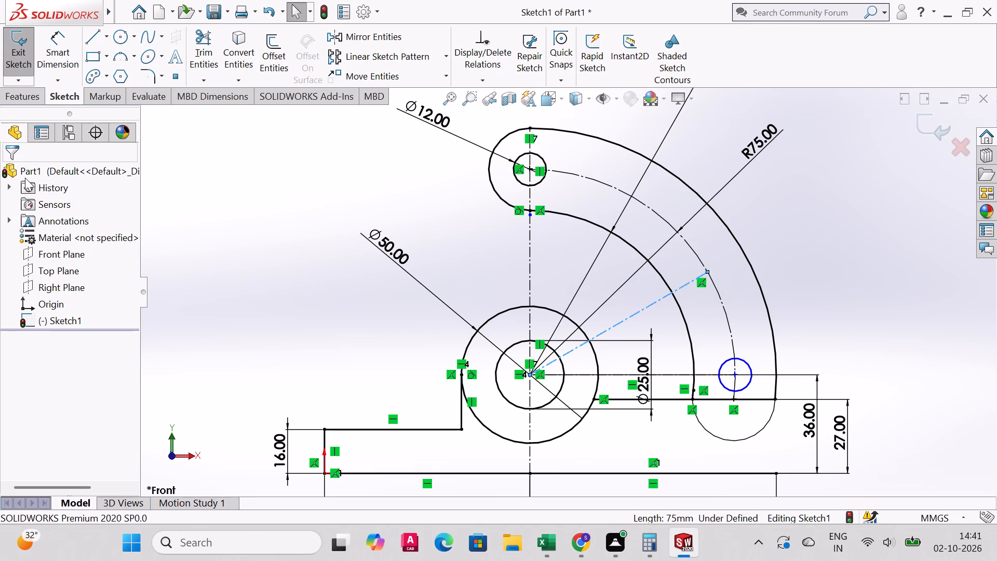
# Draw a second, steeper centreline from the concentric circles' centre to the R75 arc, between the 30° and vertical centrelines.
pyautogui.click(90, 42)
pyautogui.click(105, 37)
pyautogui.click(112, 70)
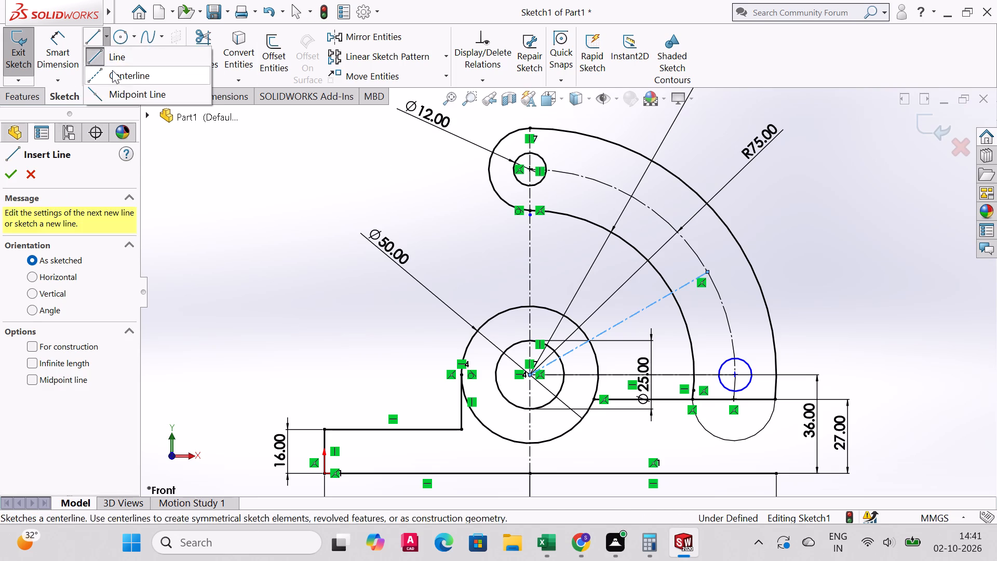
pyautogui.click(529, 373)
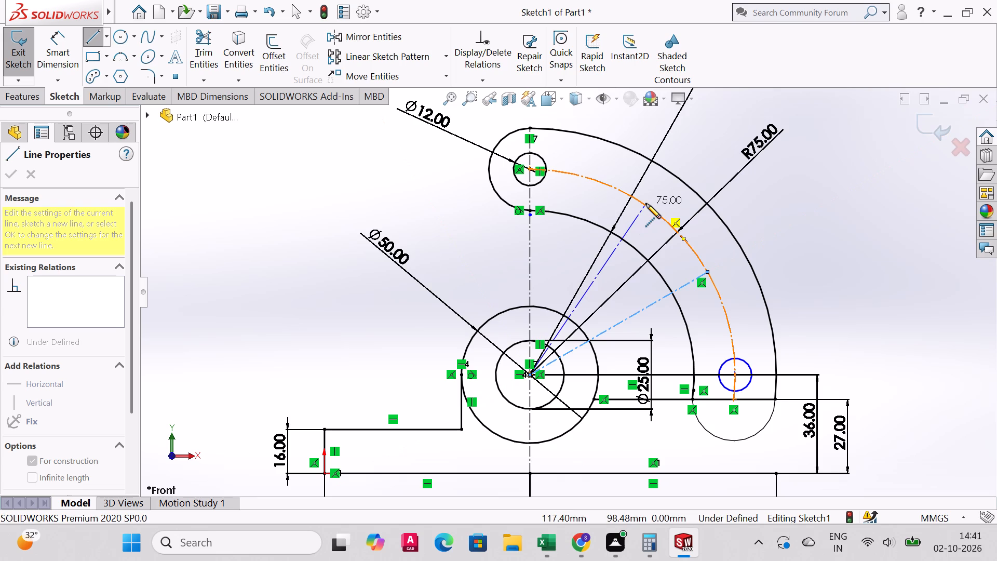
pyautogui.click(646, 205)
pyautogui.rightClick(645, 205)
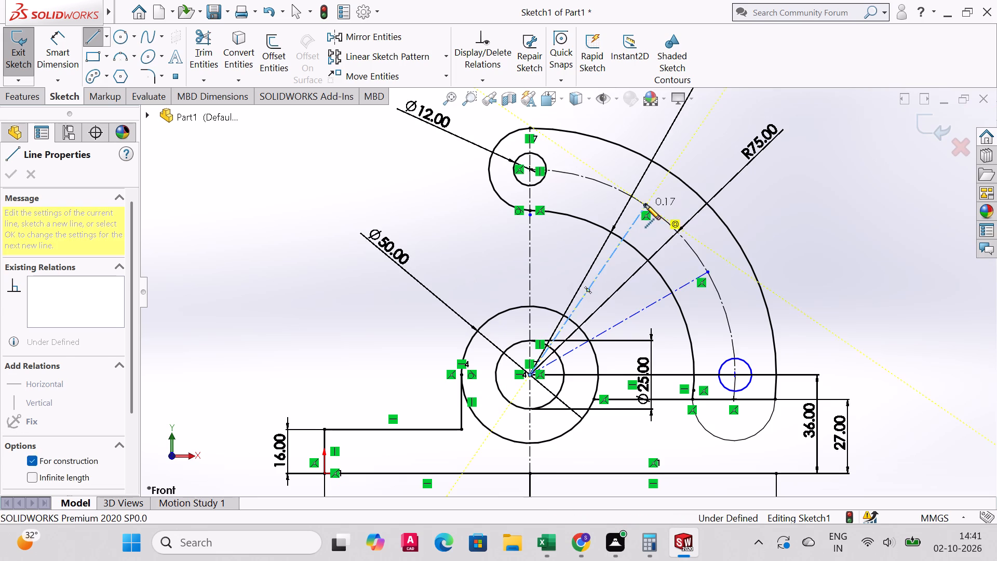
pyautogui.click(680, 217)
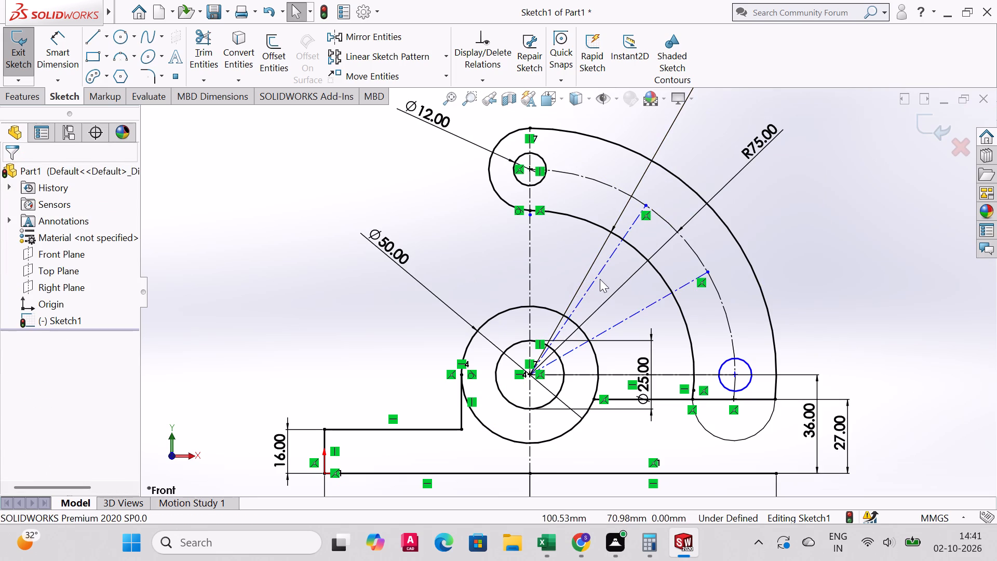
# Set the steeper inclined centreline's angle to 60°.
pyautogui.click(597, 278)
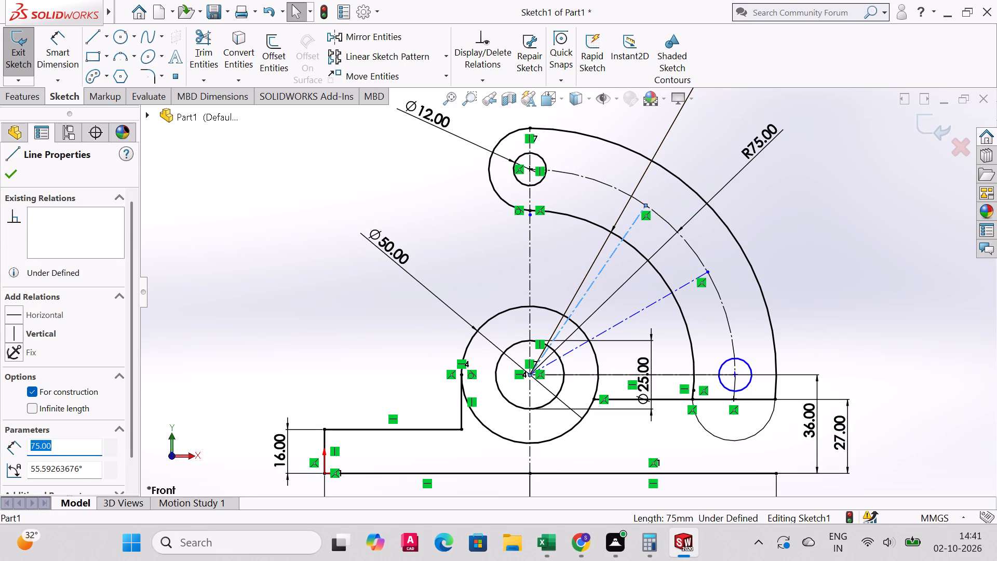
pyautogui.moveTo(87, 469); pyautogui.dragTo(0, 497)
pyautogui.write('60')
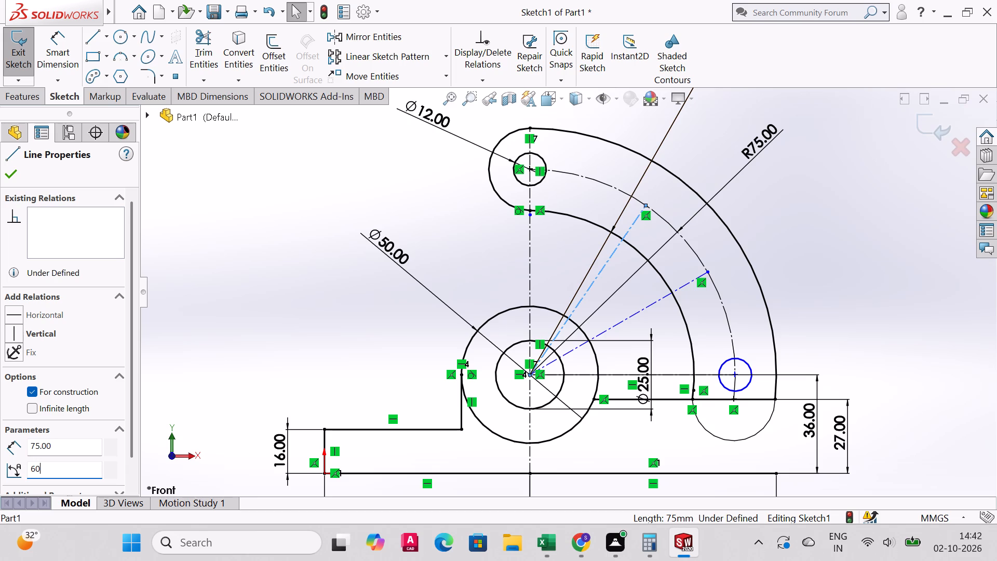
pyautogui.press('Return')
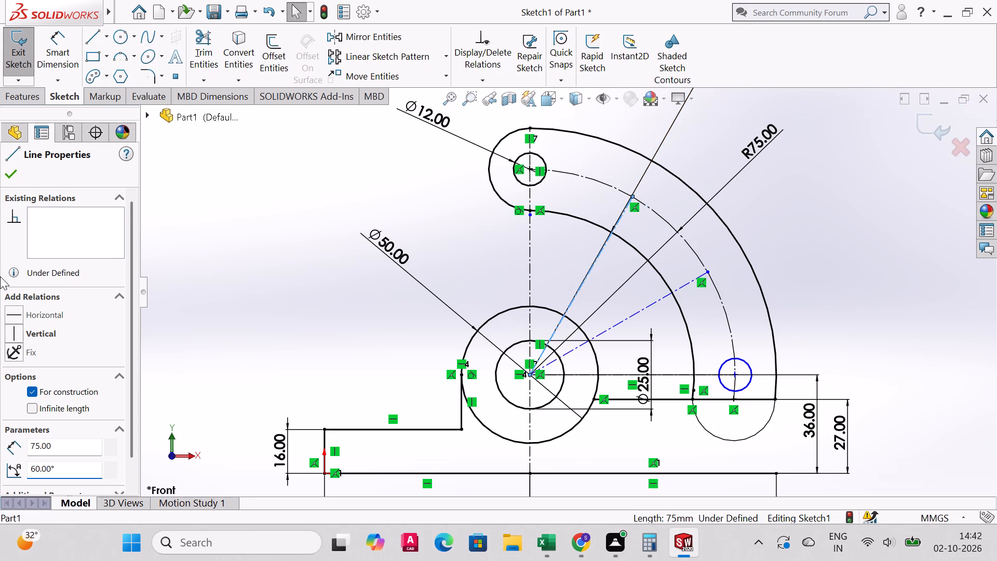
pyautogui.click(14, 175)
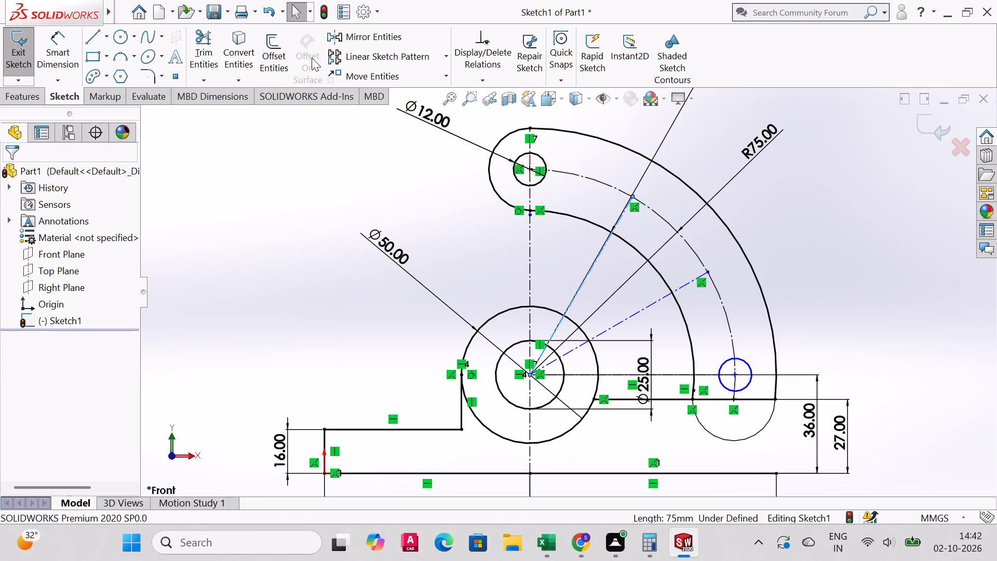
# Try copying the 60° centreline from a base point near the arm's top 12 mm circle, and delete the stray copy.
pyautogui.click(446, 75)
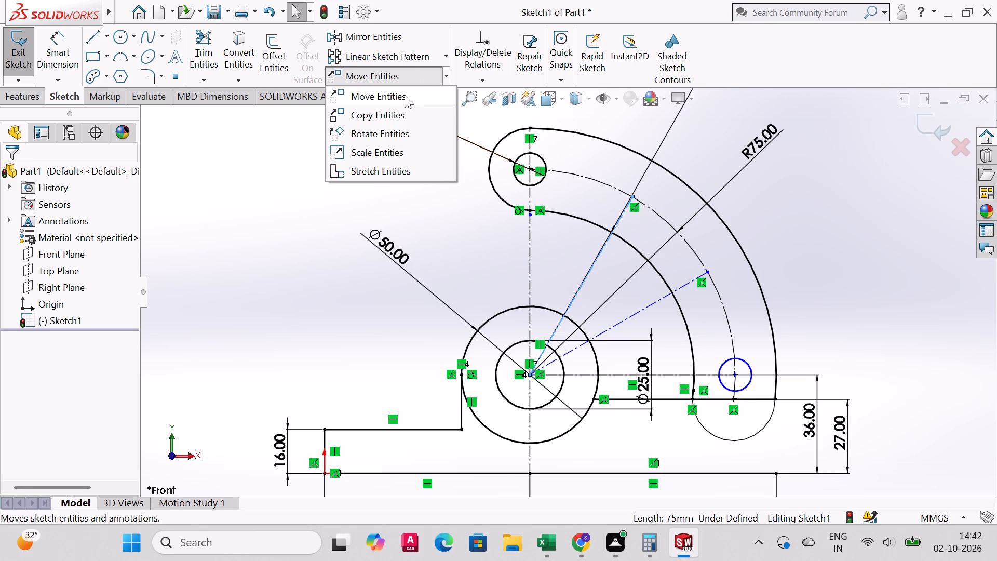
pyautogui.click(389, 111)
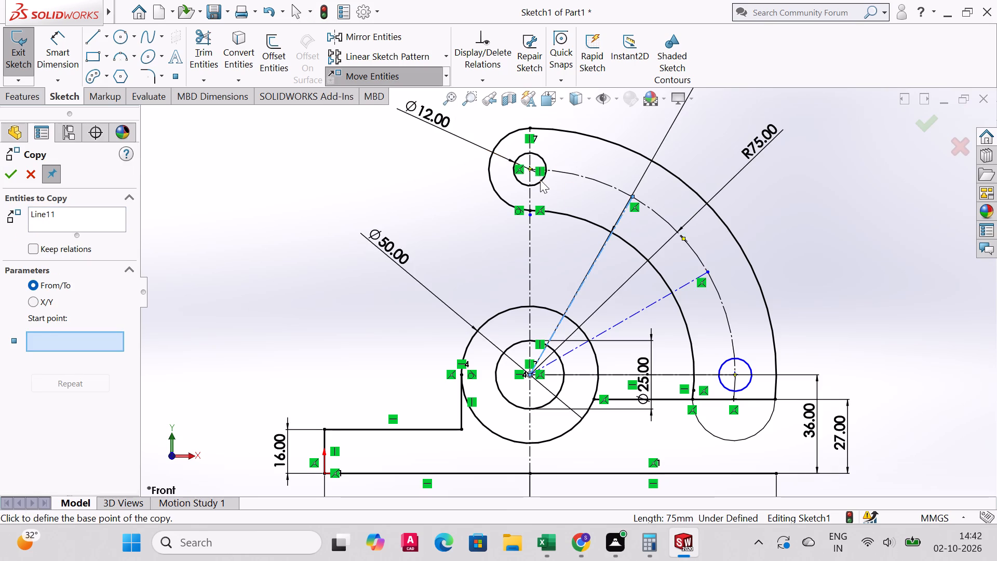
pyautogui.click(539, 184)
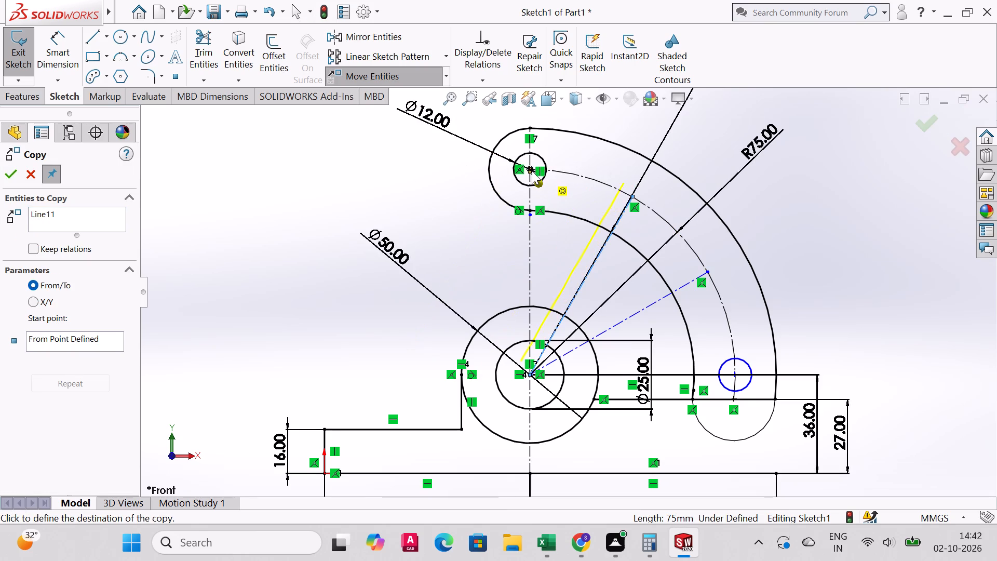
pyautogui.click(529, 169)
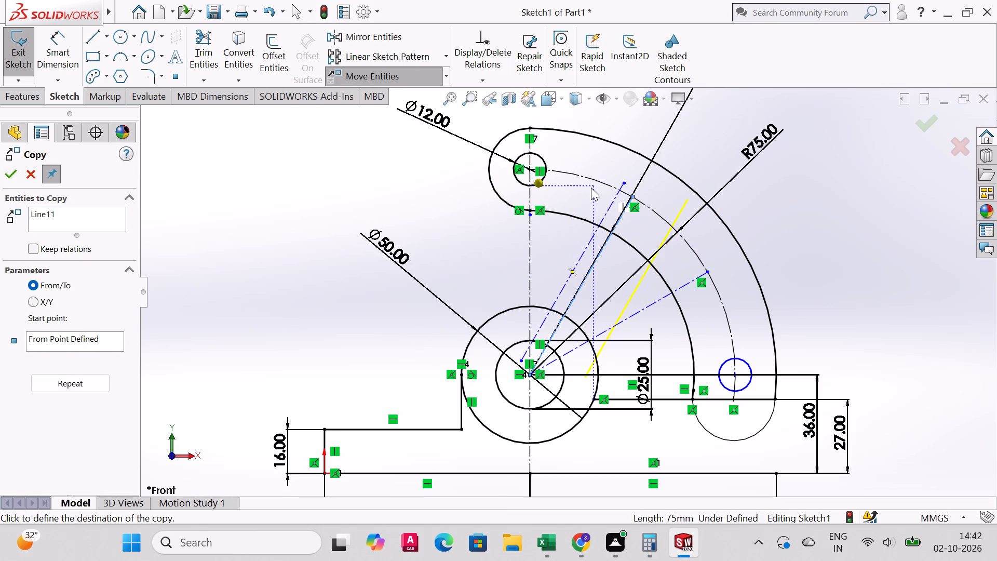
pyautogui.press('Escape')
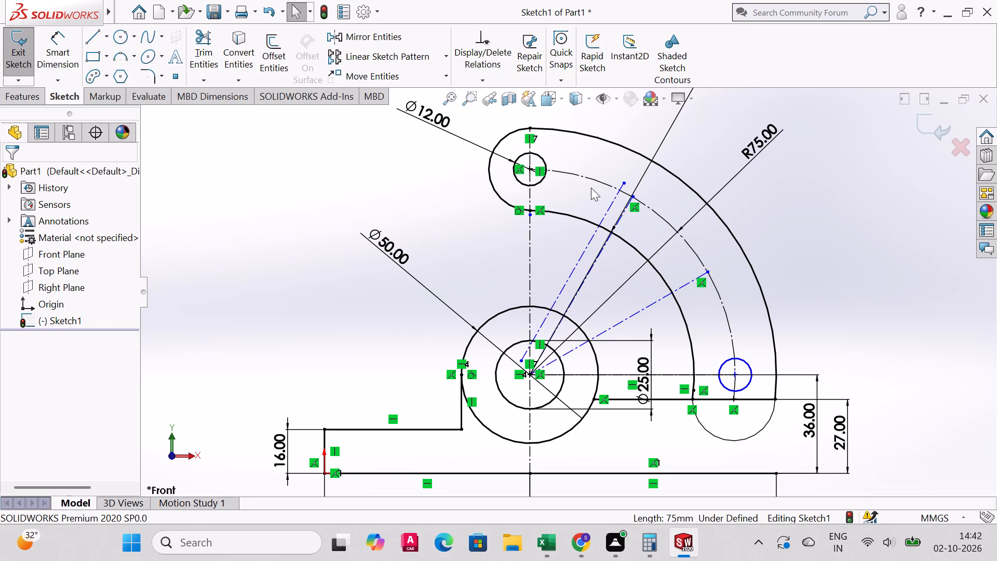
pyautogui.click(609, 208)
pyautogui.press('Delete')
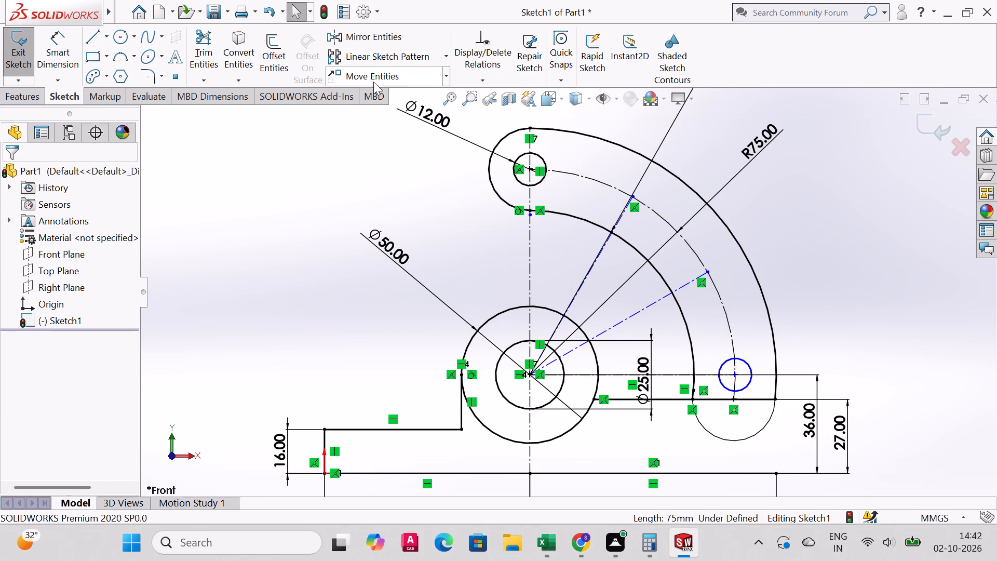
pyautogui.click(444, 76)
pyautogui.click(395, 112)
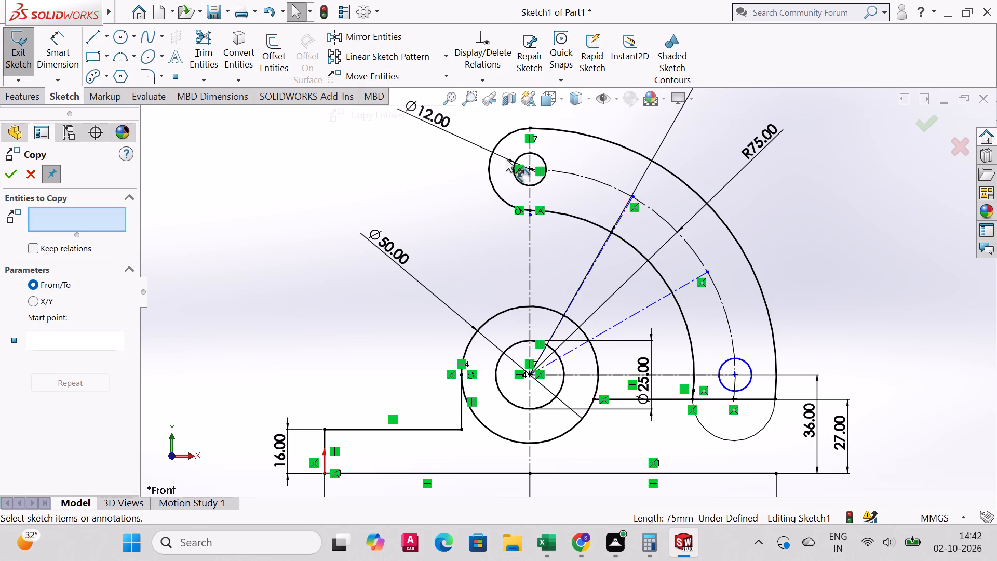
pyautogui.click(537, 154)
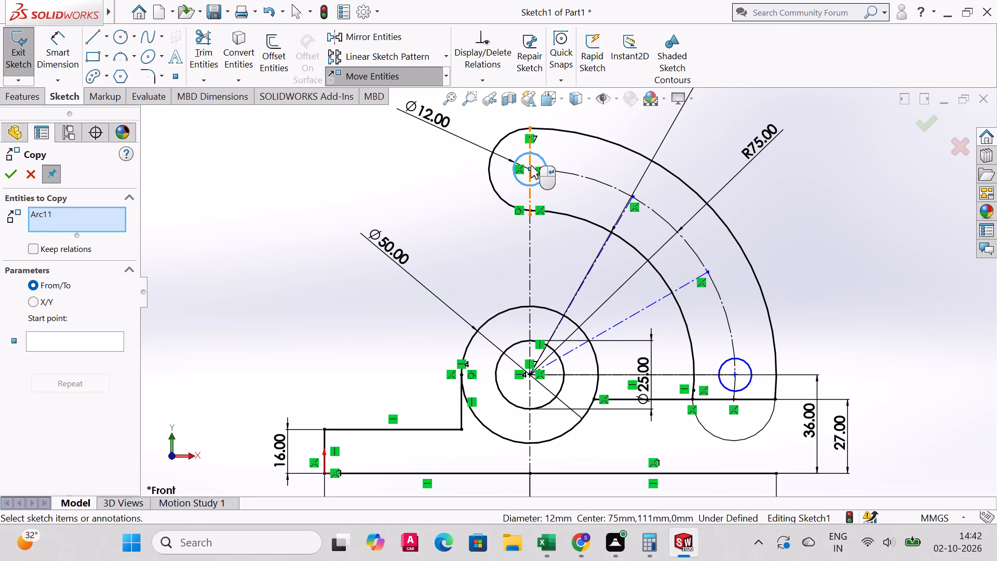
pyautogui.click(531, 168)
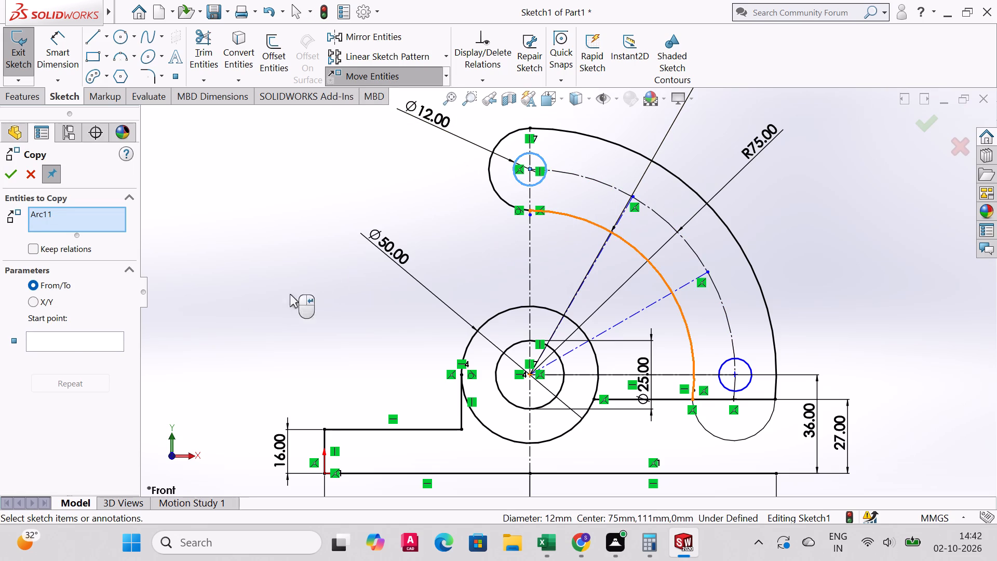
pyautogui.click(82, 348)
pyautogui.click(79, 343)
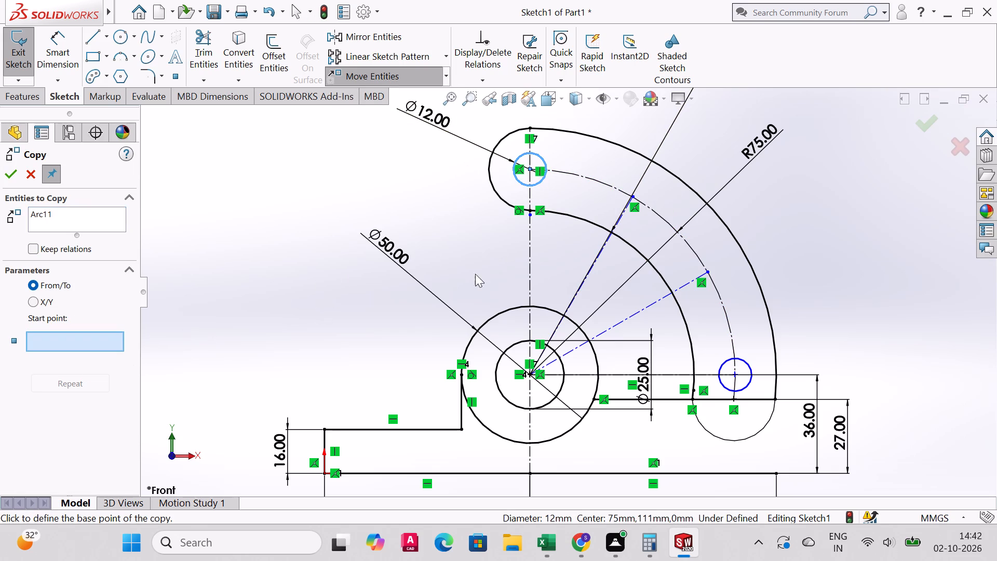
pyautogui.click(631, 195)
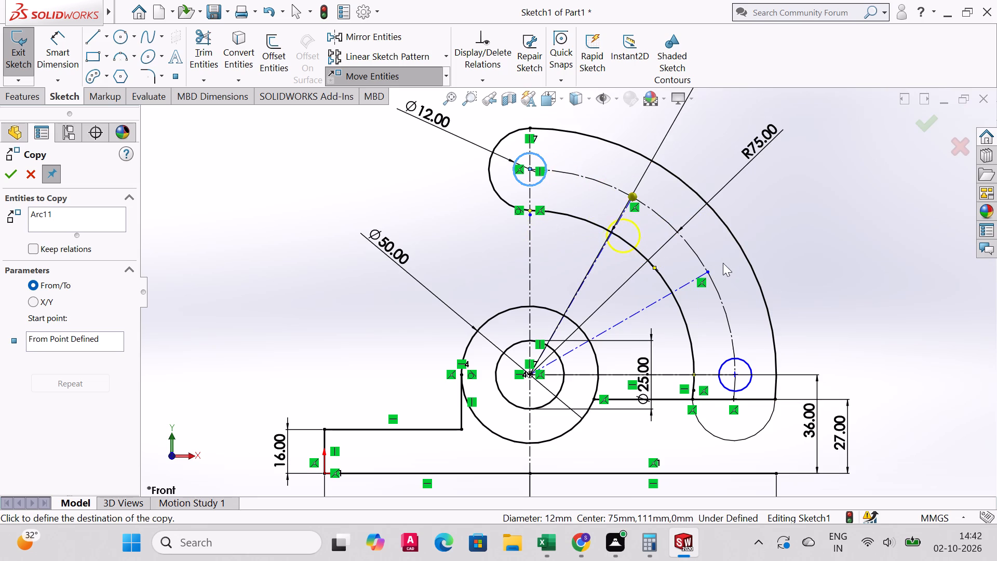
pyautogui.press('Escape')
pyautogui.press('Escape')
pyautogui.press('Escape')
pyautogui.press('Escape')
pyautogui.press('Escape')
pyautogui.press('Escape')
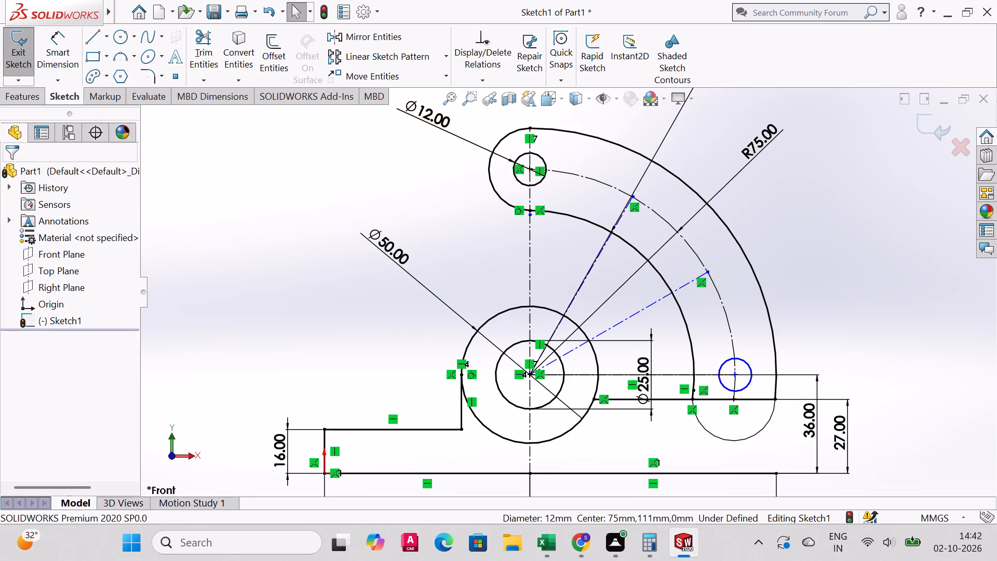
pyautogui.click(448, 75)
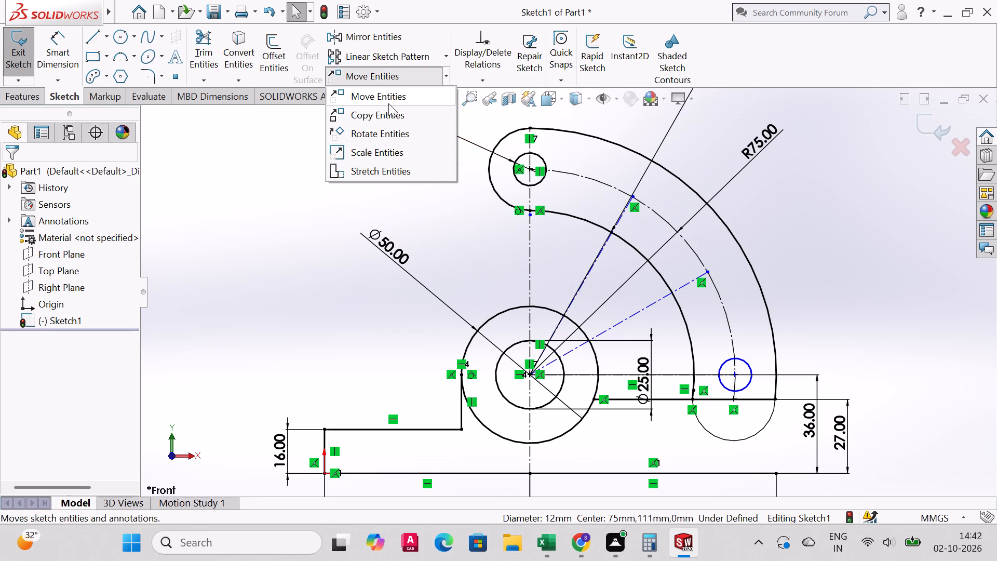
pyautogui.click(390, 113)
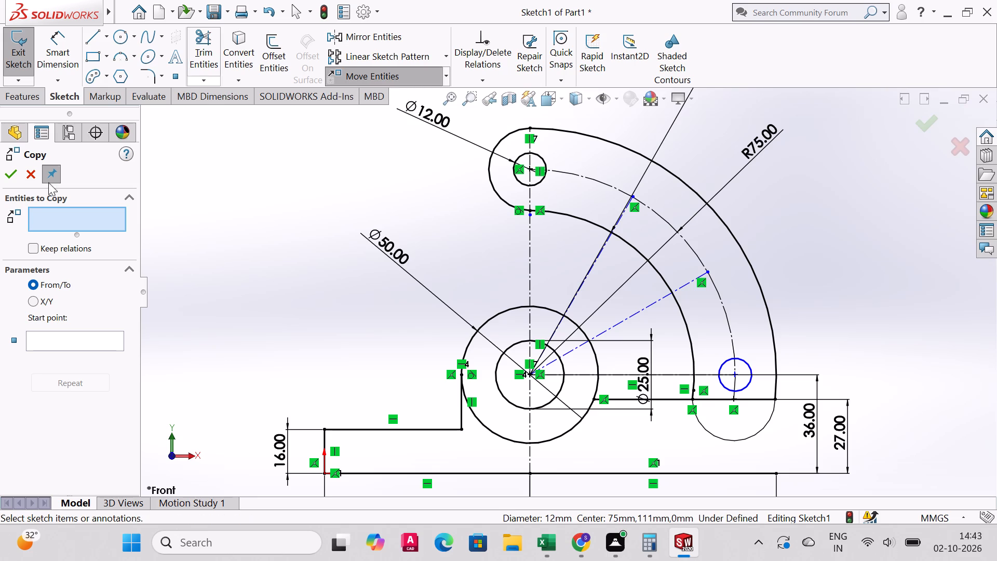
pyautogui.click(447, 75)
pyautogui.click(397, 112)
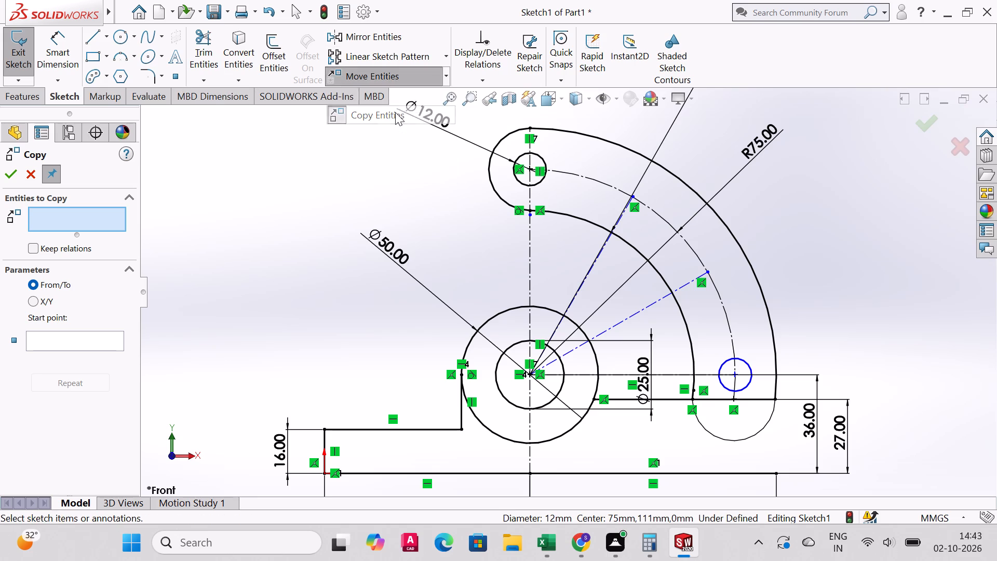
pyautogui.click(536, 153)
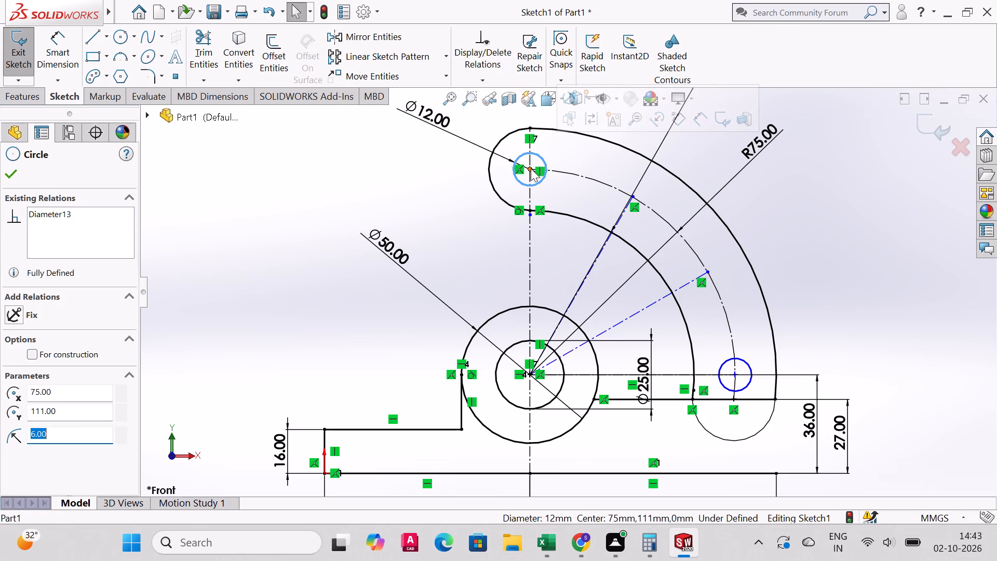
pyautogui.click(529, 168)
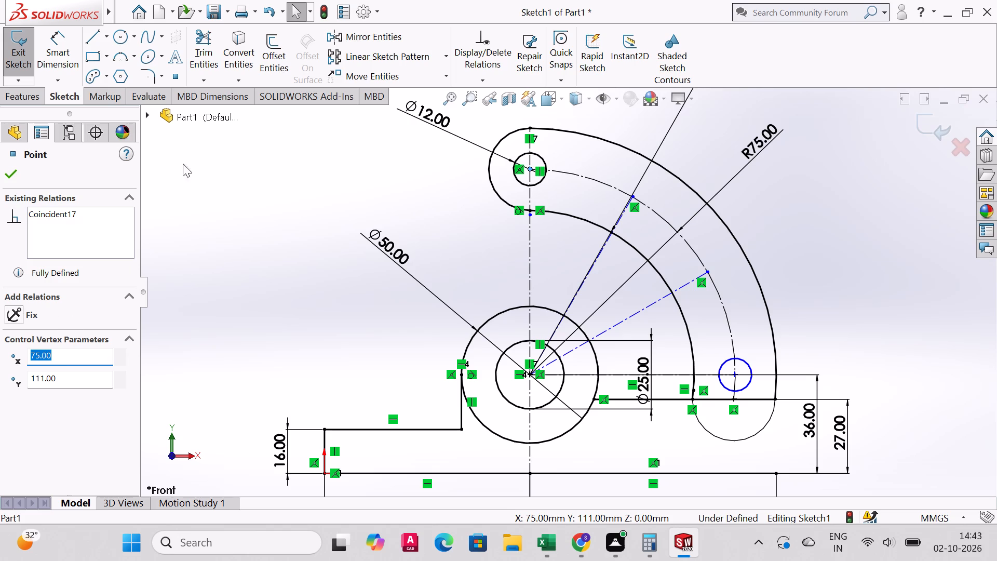
# Copy the arm's top 12 mm circle by its centre onto the arc ends of the 60° and 30° centrelines, undoing the extra duplicate.
pyautogui.click(444, 80)
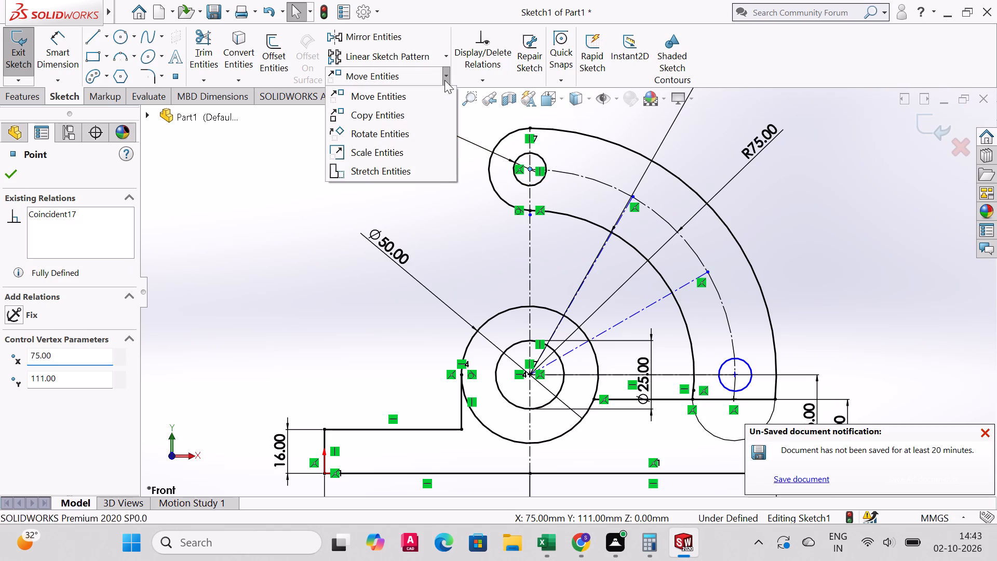
pyautogui.click(395, 119)
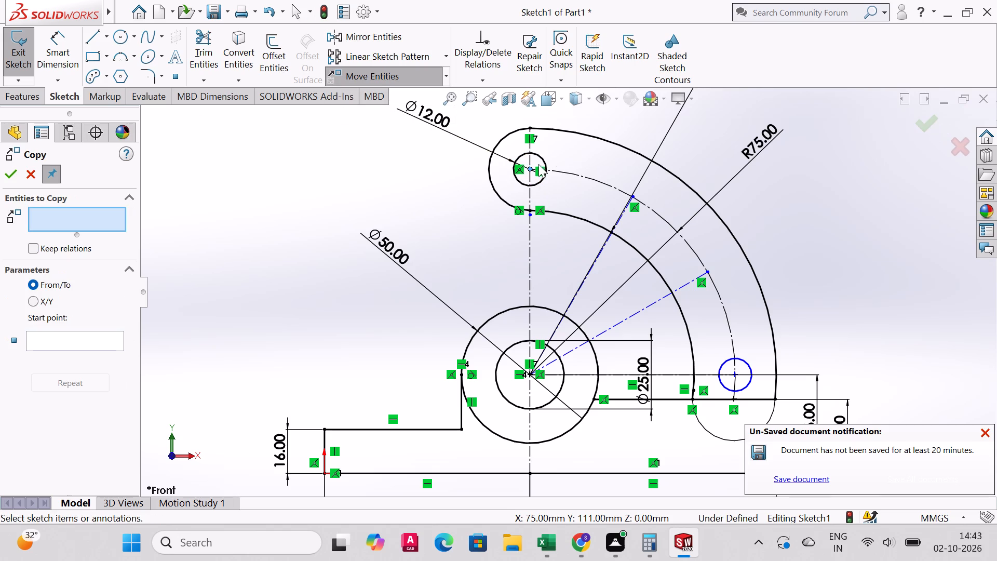
pyautogui.click(541, 157)
pyautogui.click(65, 336)
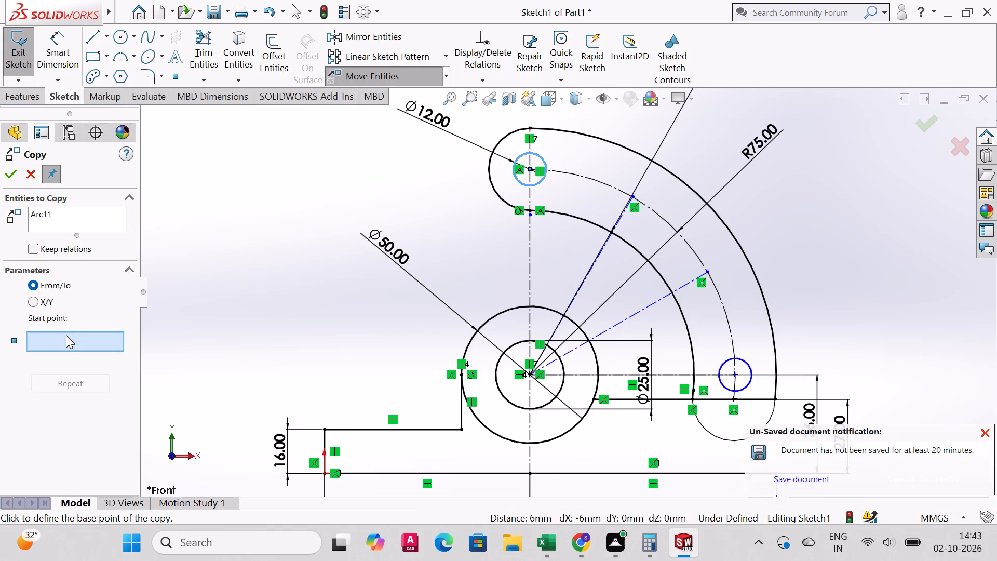
pyautogui.click(530, 168)
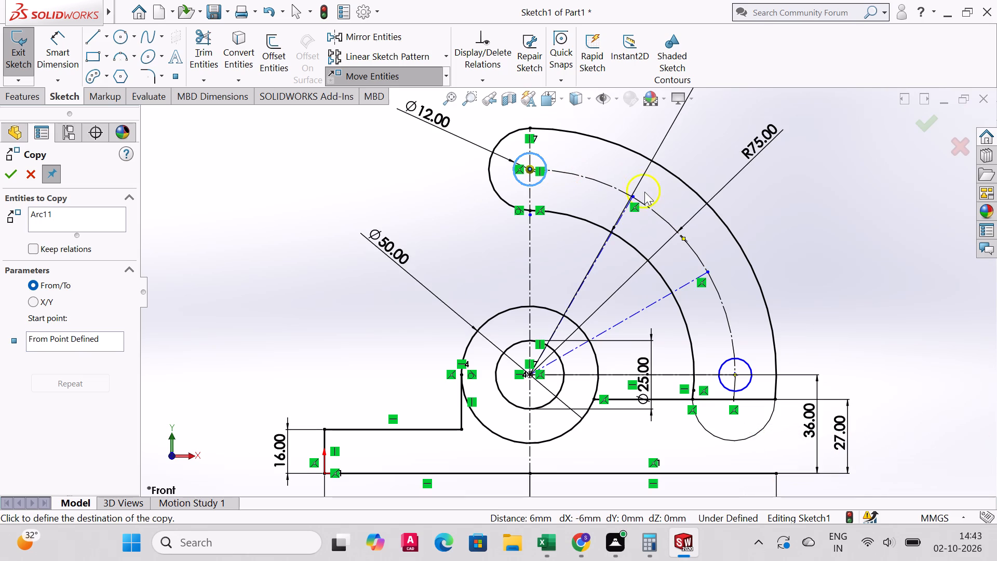
pyautogui.click(632, 195)
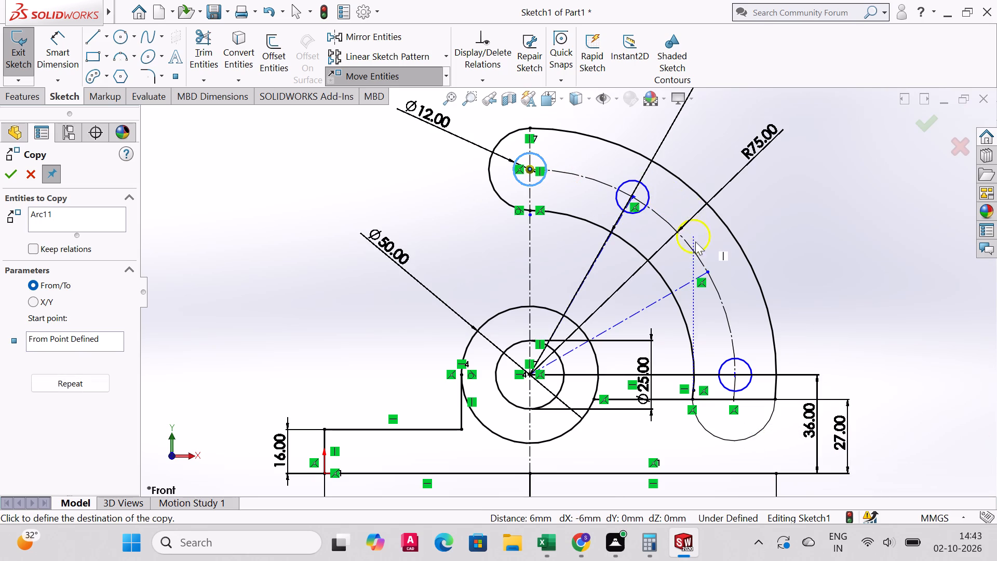
pyautogui.click(708, 270)
pyautogui.rightClick(708, 269)
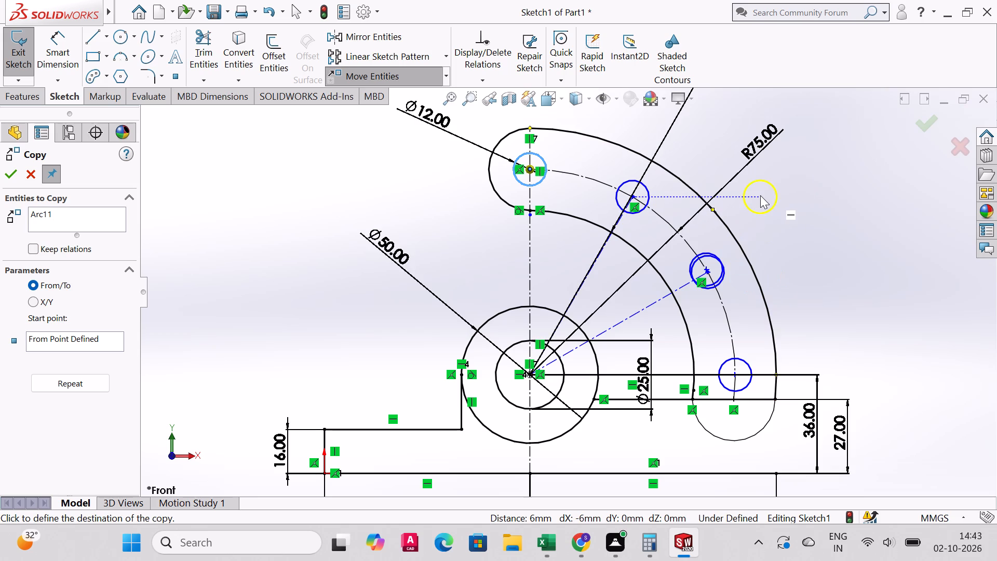
pyautogui.press('Escape')
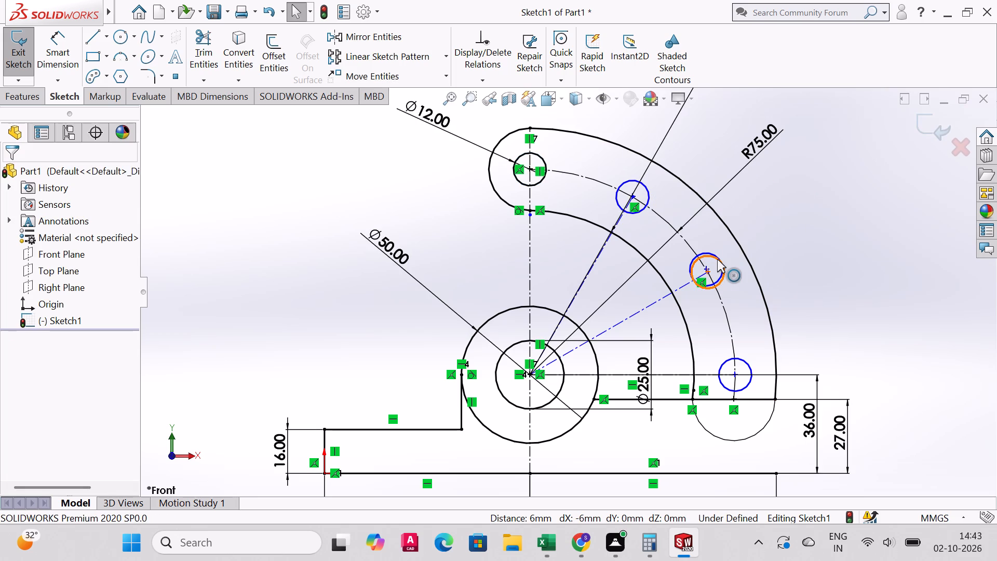
pyautogui.hotkey('ctrl', 'z')
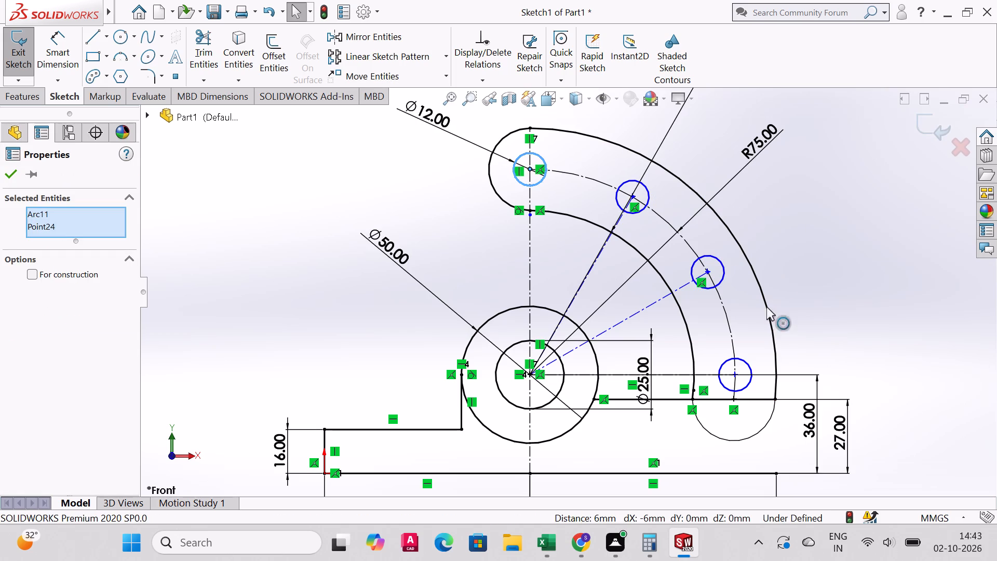
pyautogui.click(12, 181)
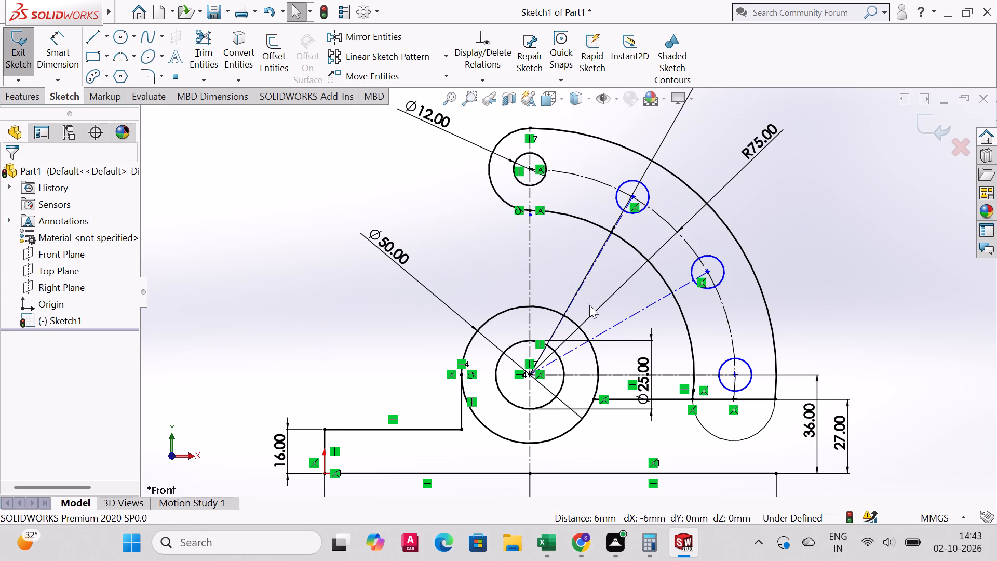
# Delete the 60° and 30° inclined centrelines.
pyautogui.click(591, 271)
pyautogui.press('Delete')
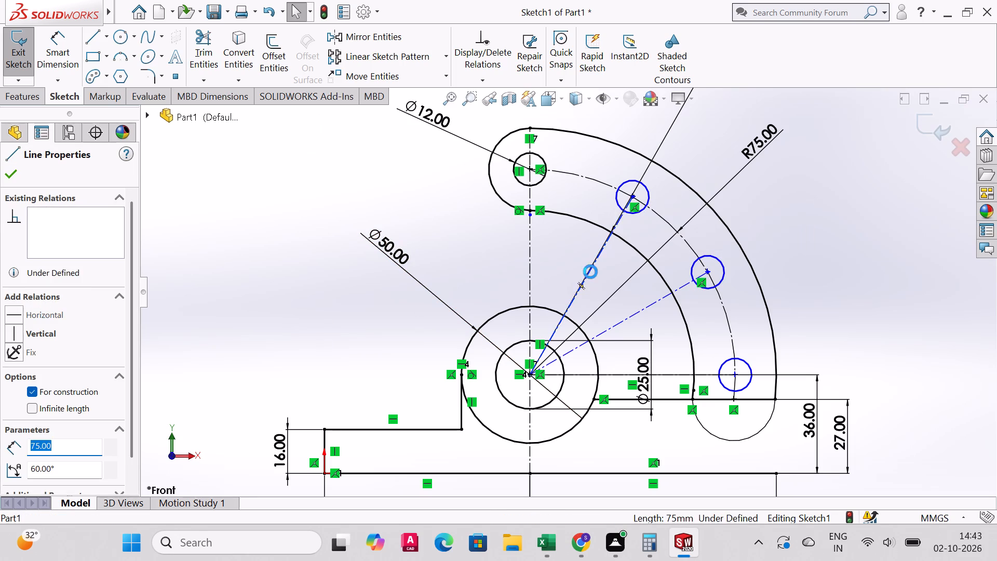
pyautogui.click(640, 311)
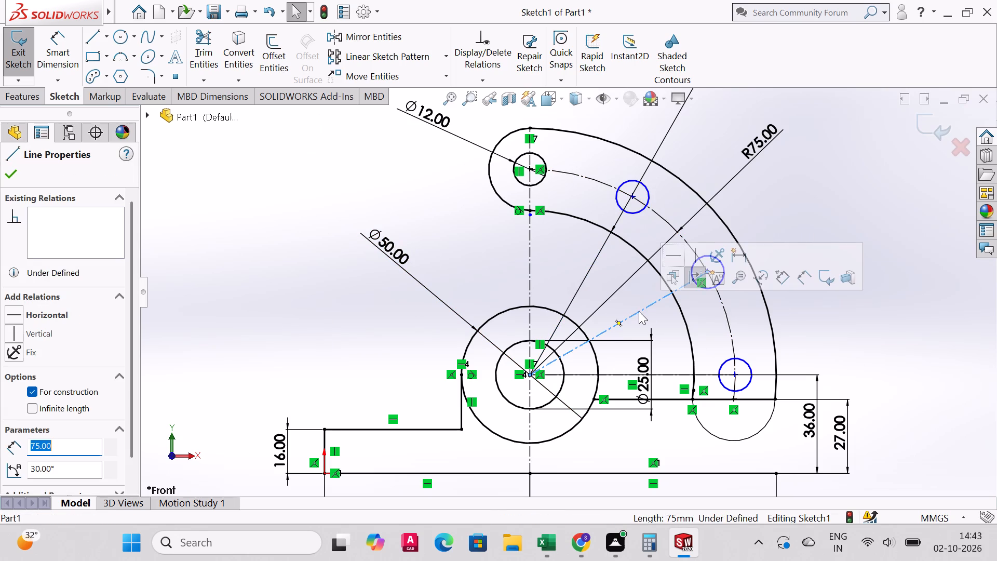
pyautogui.press('Delete')
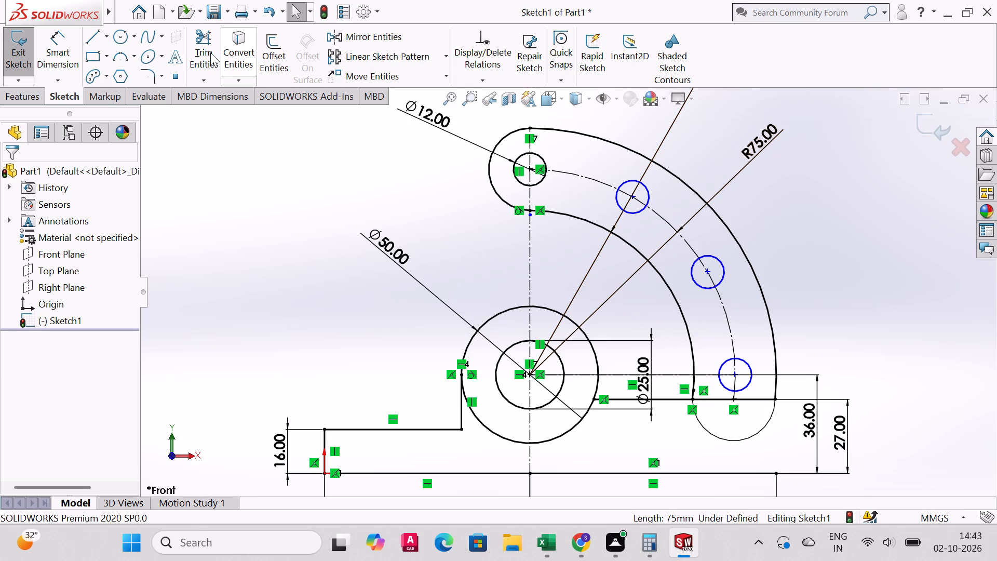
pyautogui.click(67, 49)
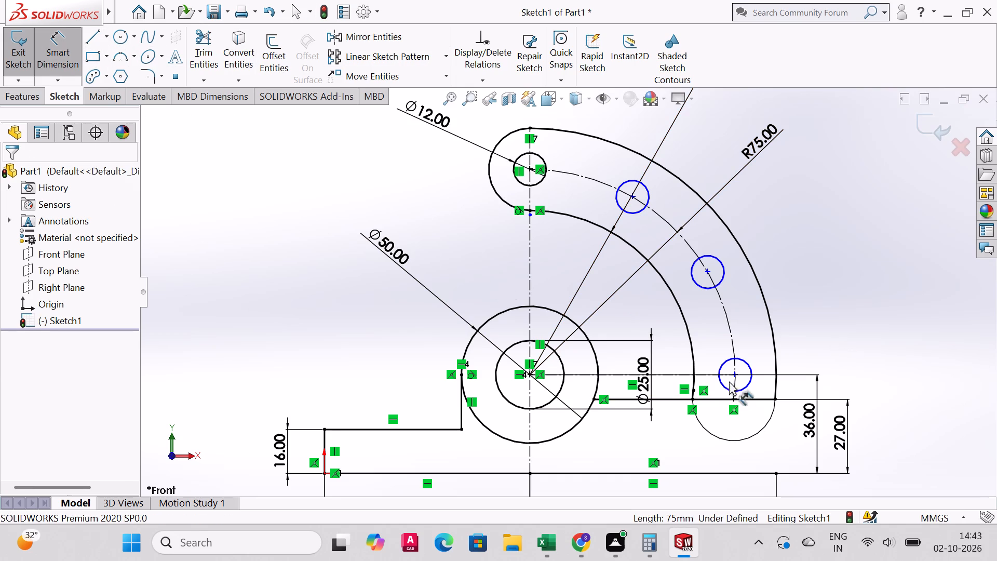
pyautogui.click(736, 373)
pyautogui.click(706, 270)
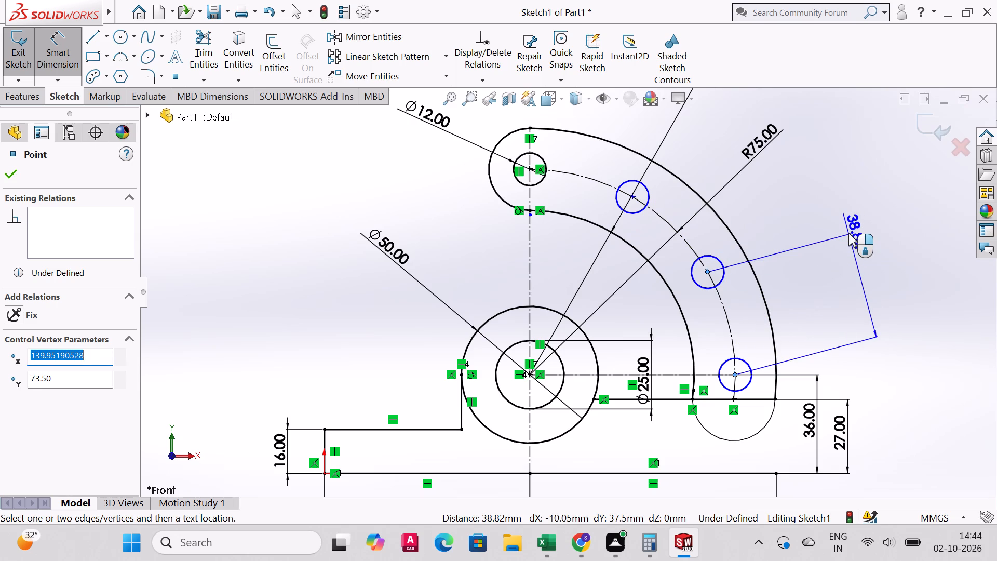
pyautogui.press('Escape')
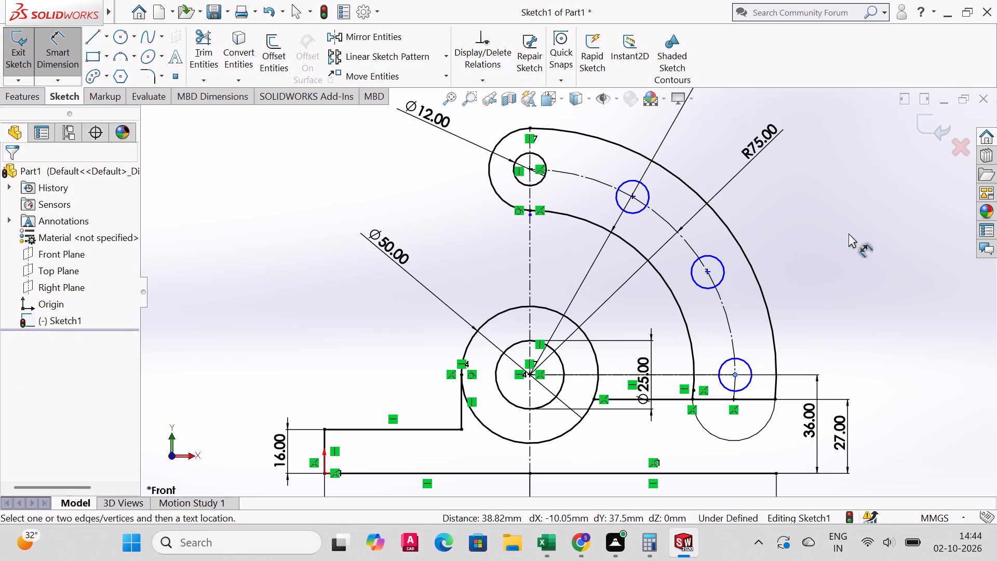
# Dimension the angle between the horizontal centreline and the centre of the nearest 12 mm hole above it, placing it outside the arm.
pyautogui.click(708, 373)
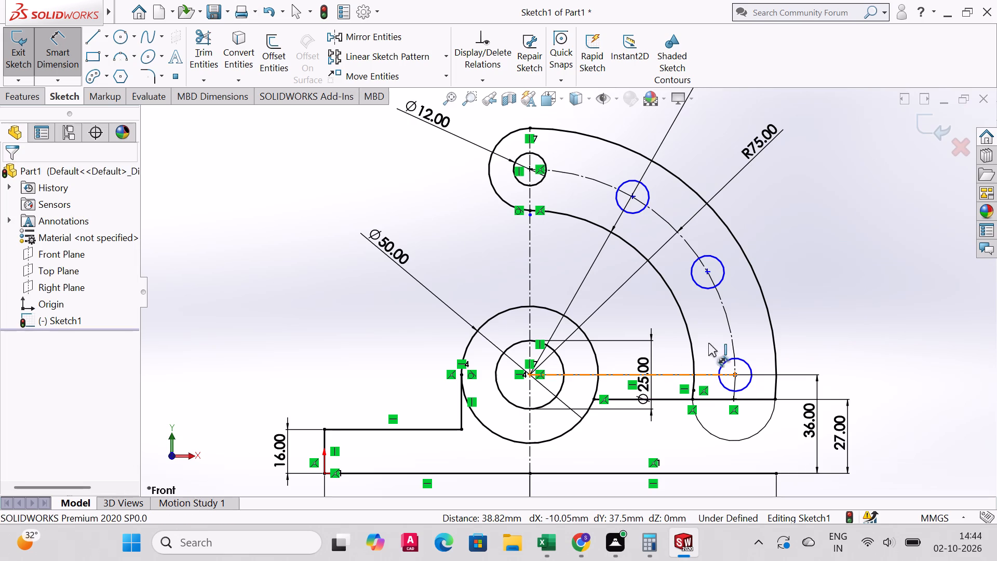
pyautogui.click(709, 271)
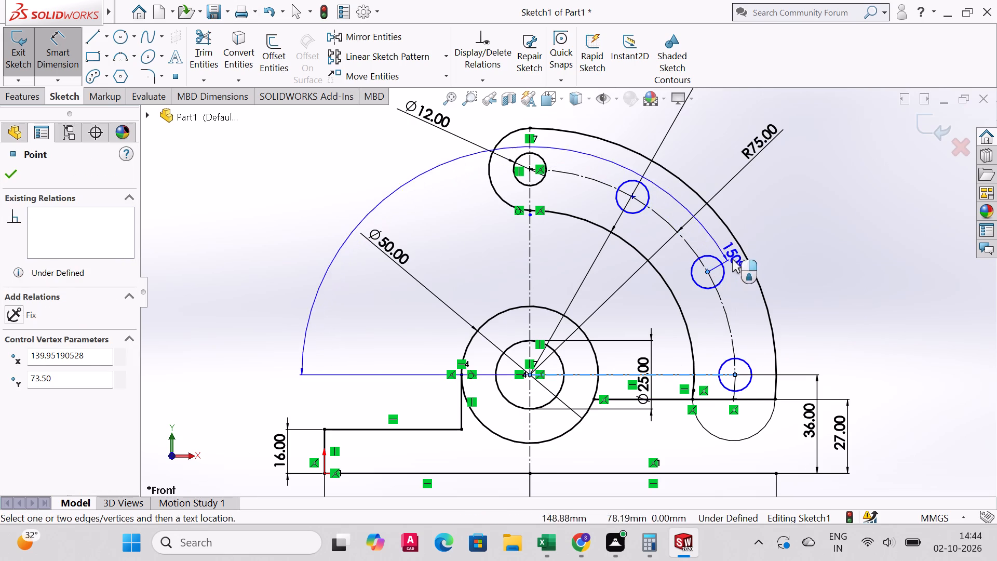
pyautogui.click(798, 274)
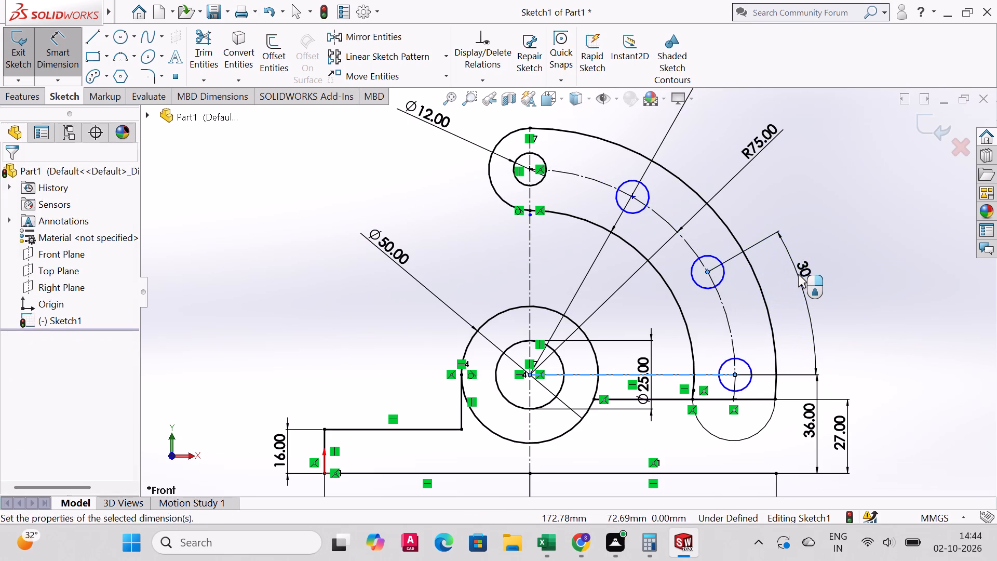
pyautogui.click(733, 258)
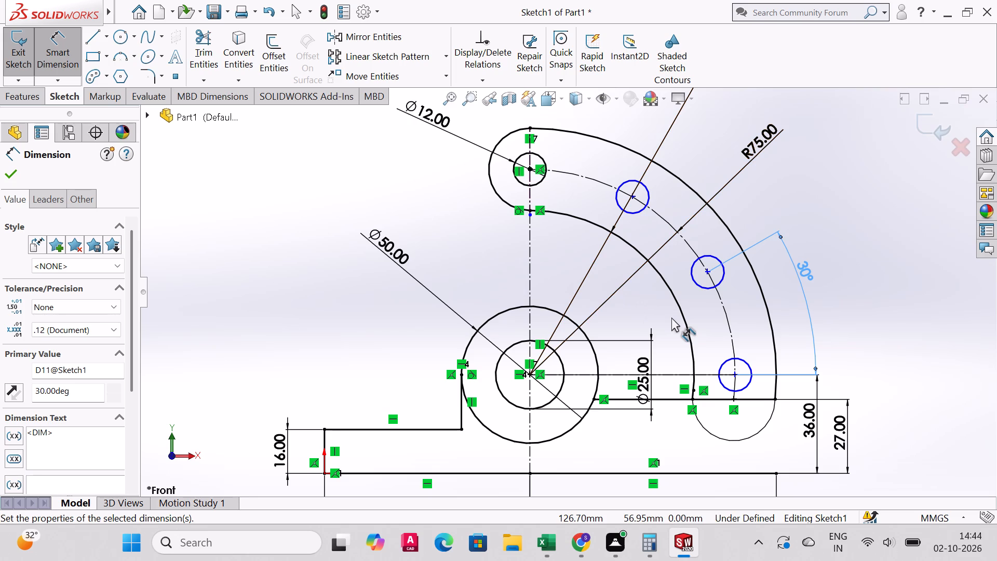
pyautogui.press('Escape')
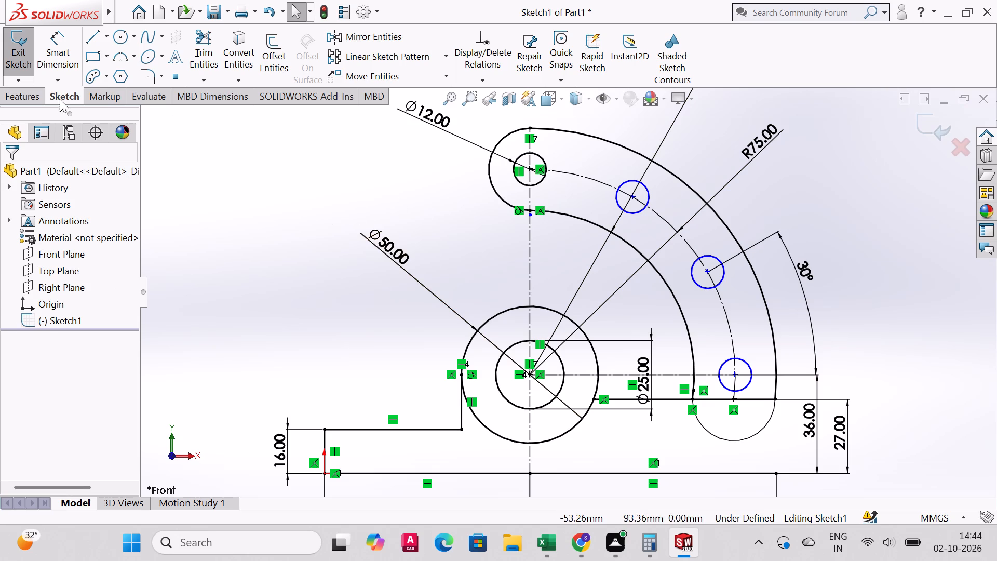
# Draw a 35 mm vertical line from the inner arc's upper end down to the top of the 50 mm circle.
pyautogui.click(97, 37)
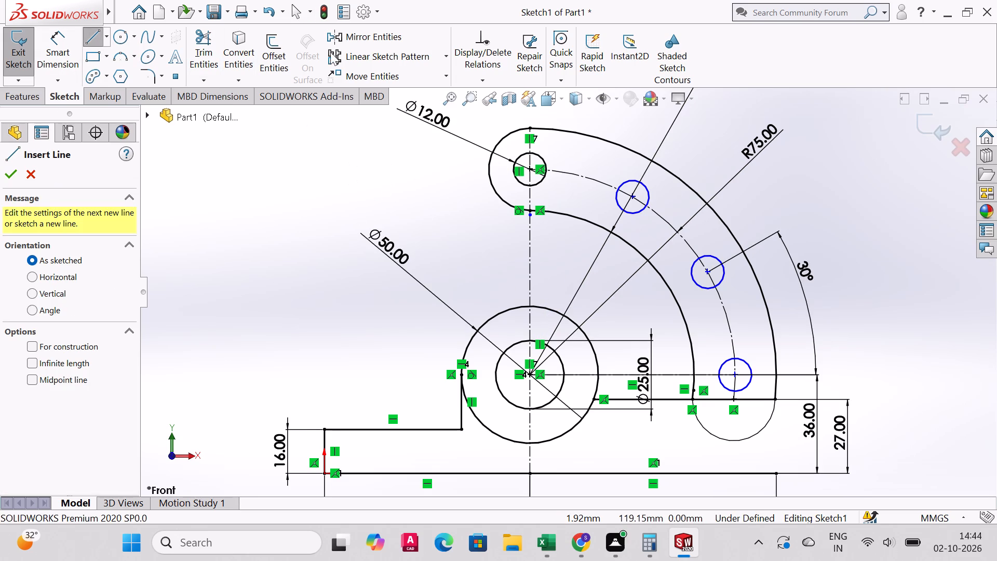
pyautogui.click(275, 55)
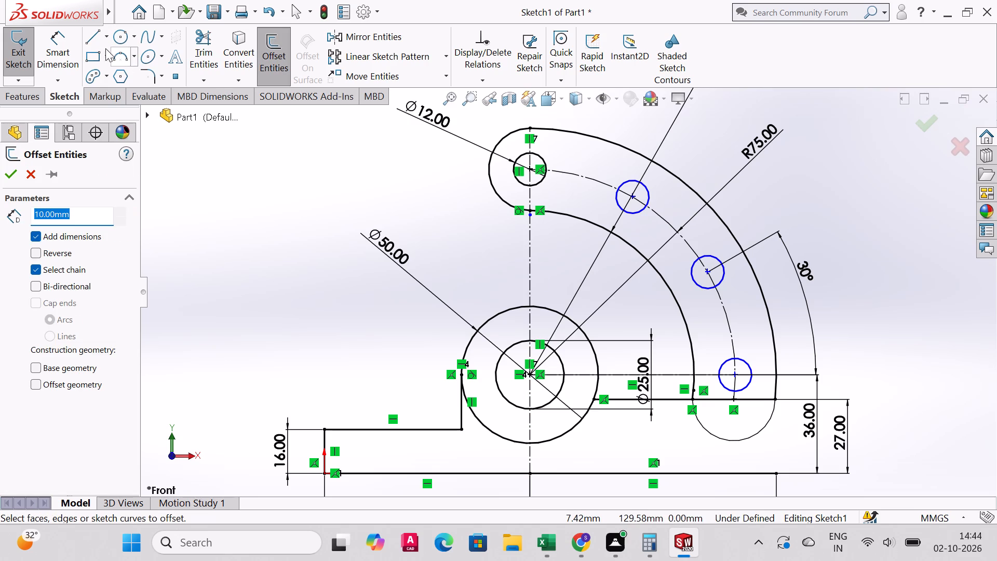
pyautogui.click(101, 41)
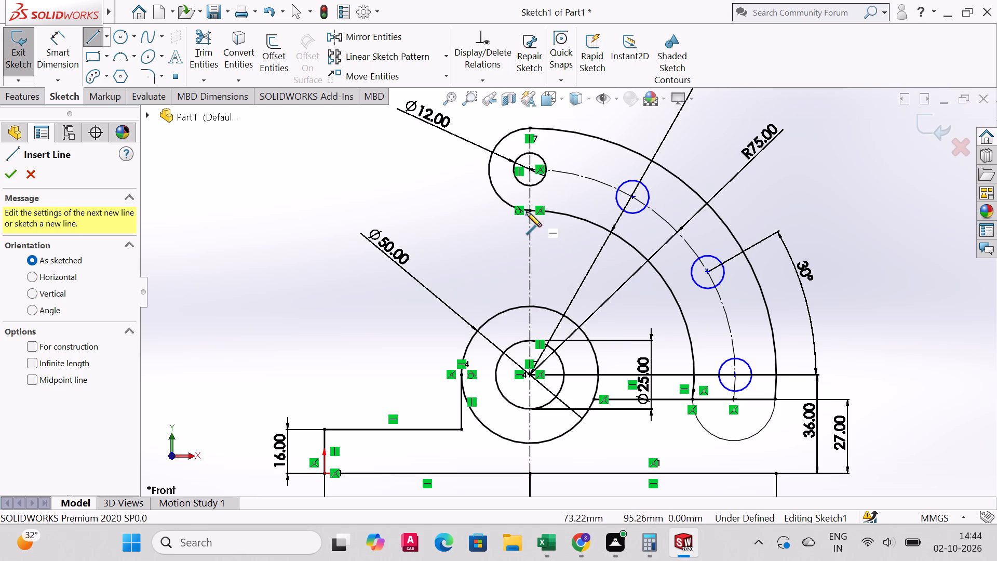
pyautogui.click(530, 211)
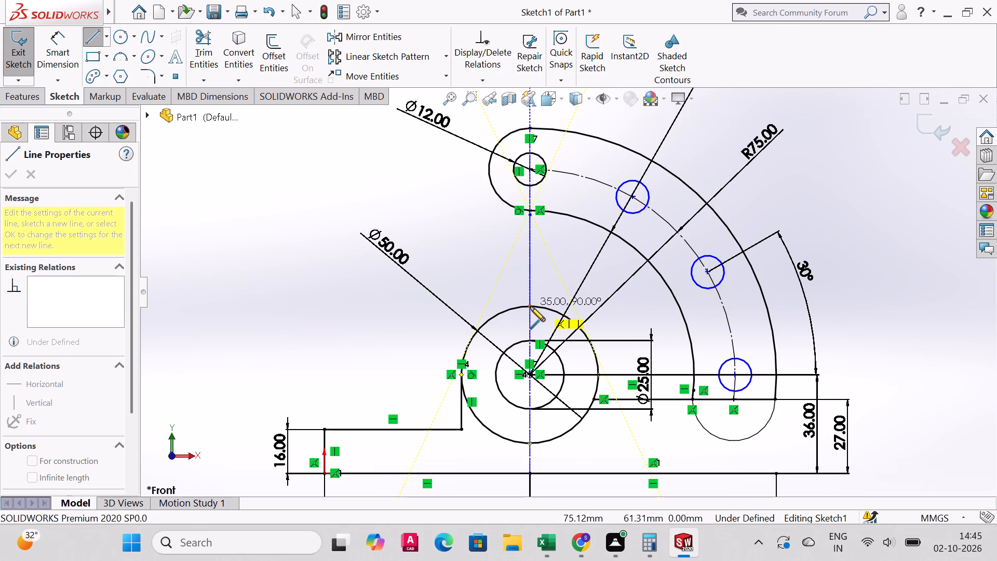
pyautogui.click(530, 306)
pyautogui.rightClick(530, 306)
pyautogui.click(560, 311)
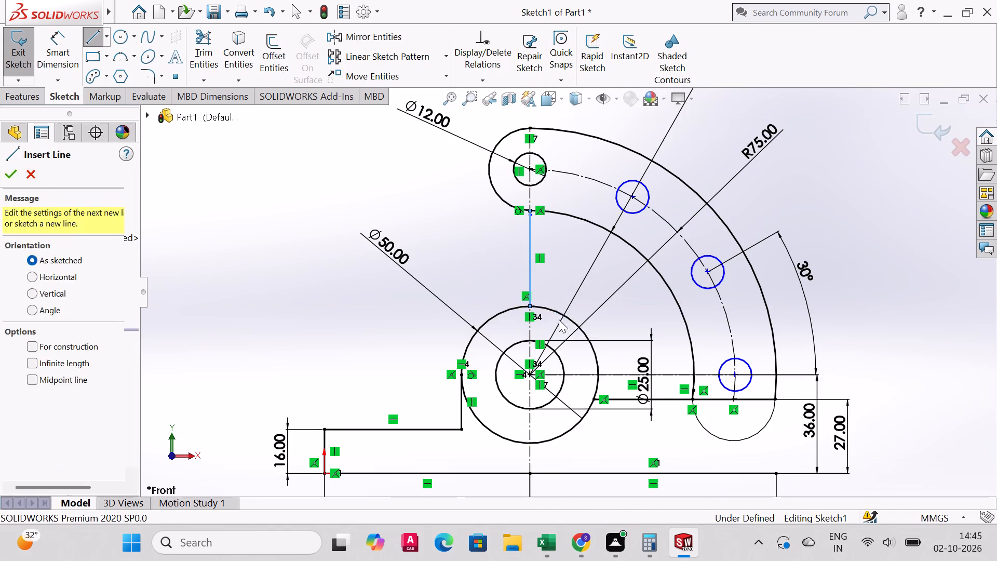
# Offset the 35 mm vertical line bi-directionally by 15 mm with dimensions added.
pyautogui.click(274, 43)
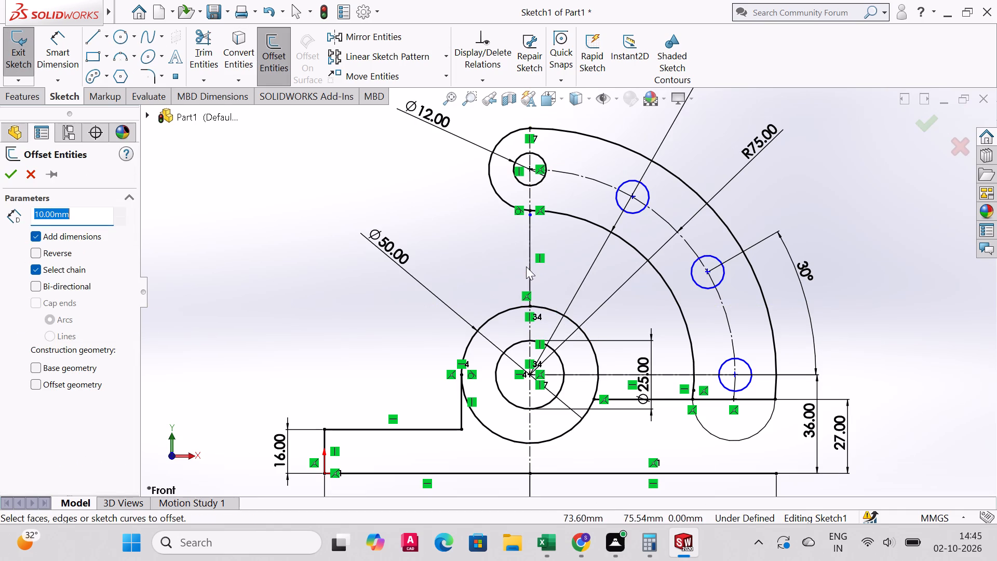
pyautogui.click(530, 265)
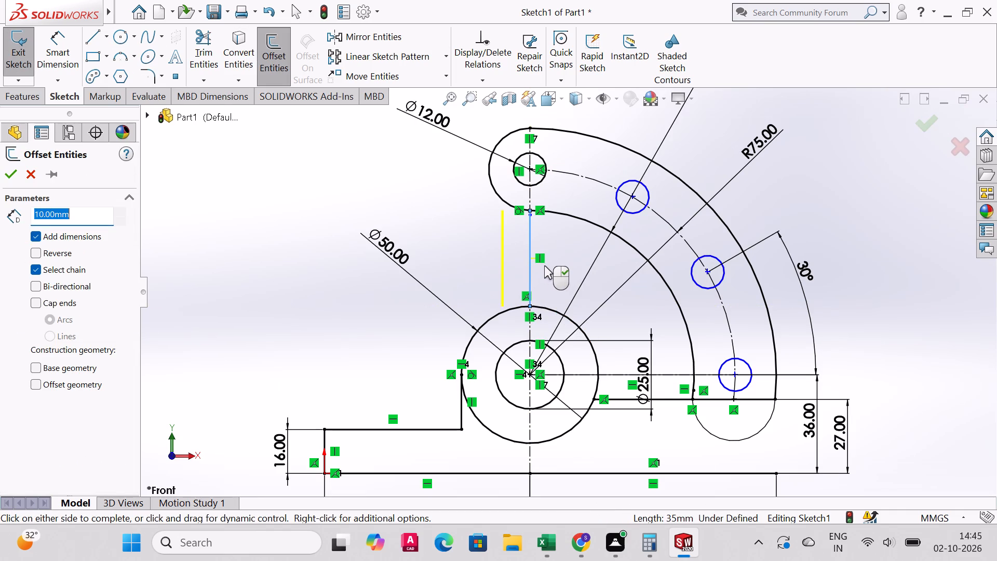
pyautogui.write('15')
pyautogui.press('Return')
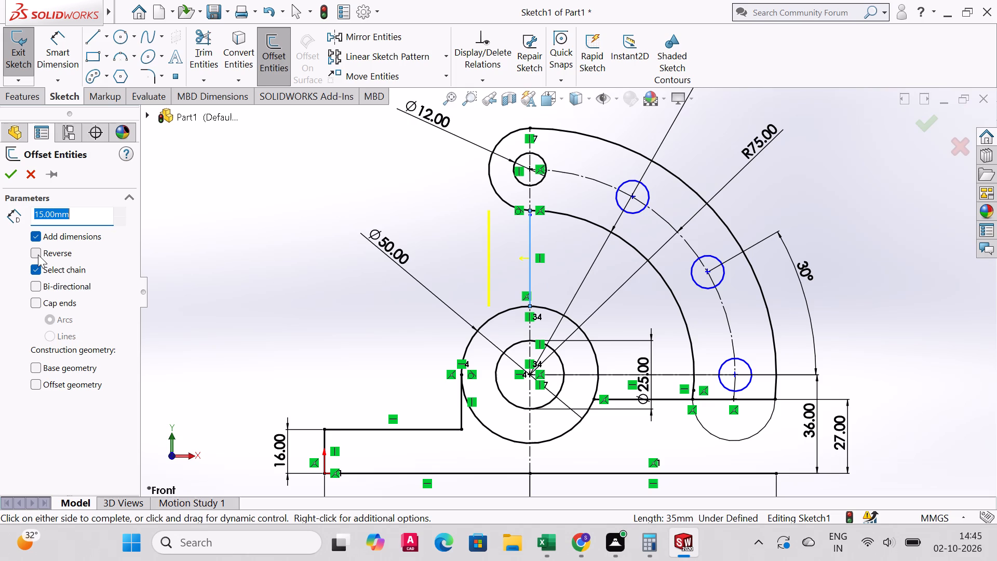
pyautogui.click(34, 287)
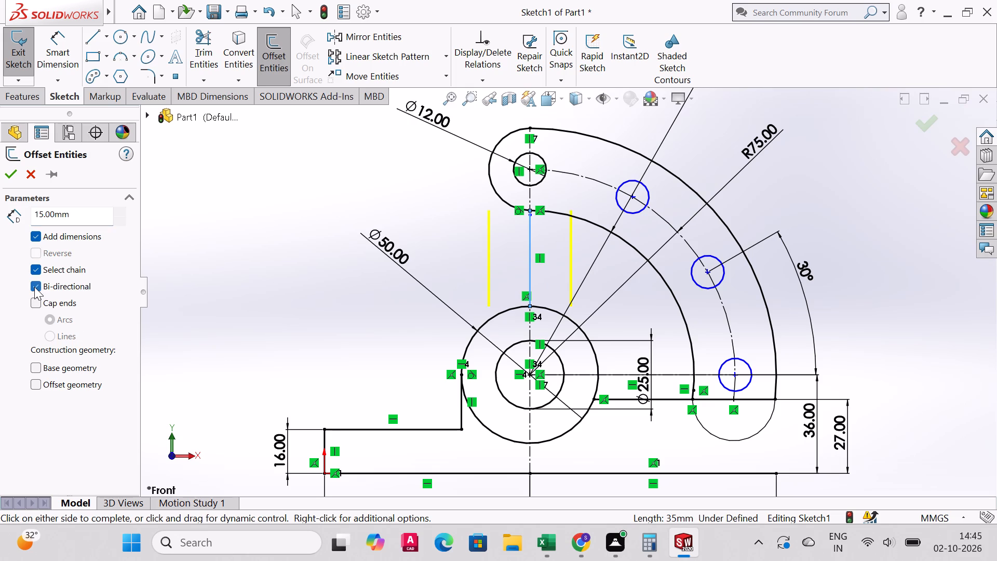
pyautogui.click(8, 180)
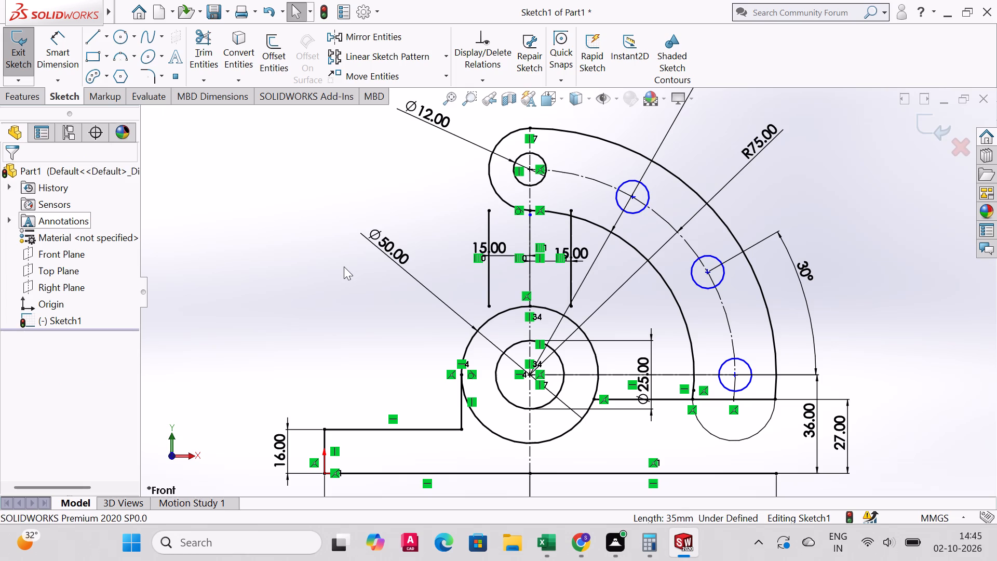
# Extend the left offset line with vertical lines down to the 50 mm circle and up to the side of the arm's rounded end.
pyautogui.click(94, 40)
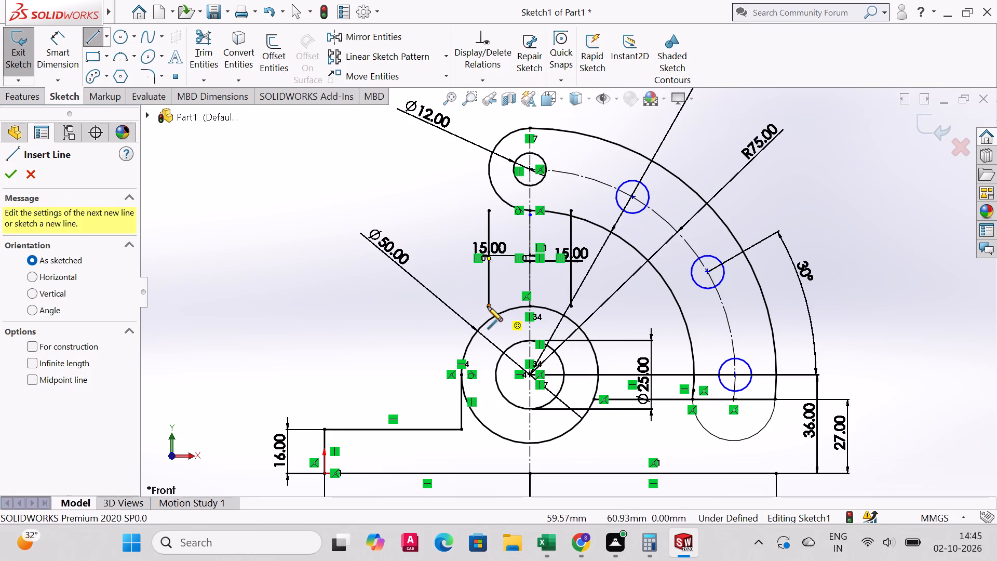
pyautogui.click(488, 306)
pyautogui.click(488, 318)
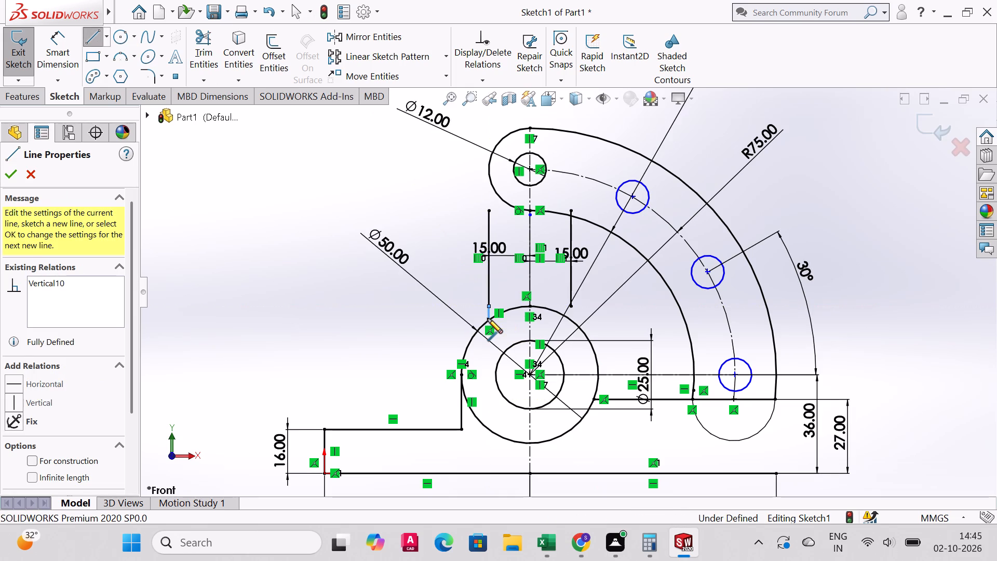
pyautogui.rightClick(488, 318)
pyautogui.click(508, 326)
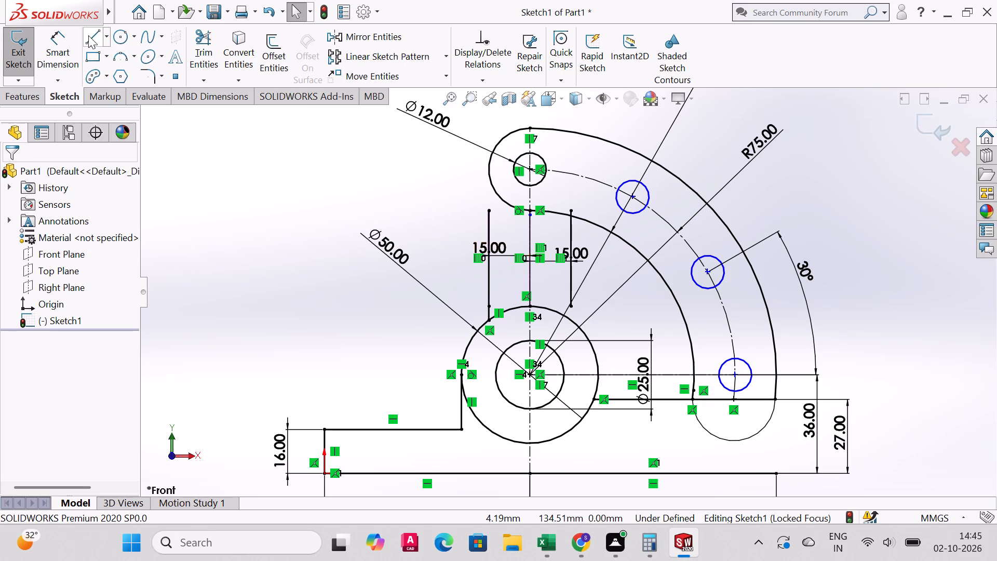
pyautogui.click(98, 39)
pyautogui.click(488, 210)
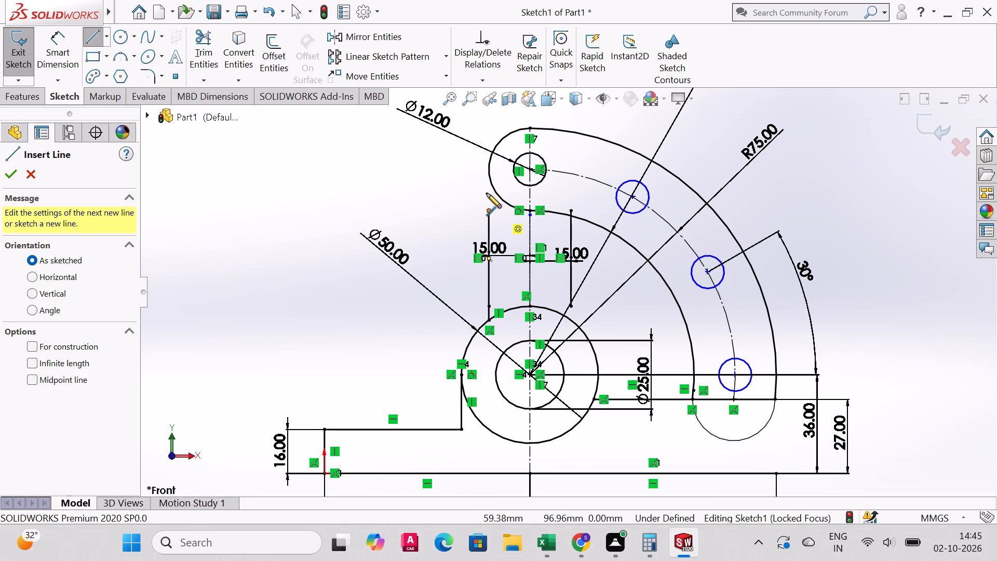
pyautogui.click(489, 168)
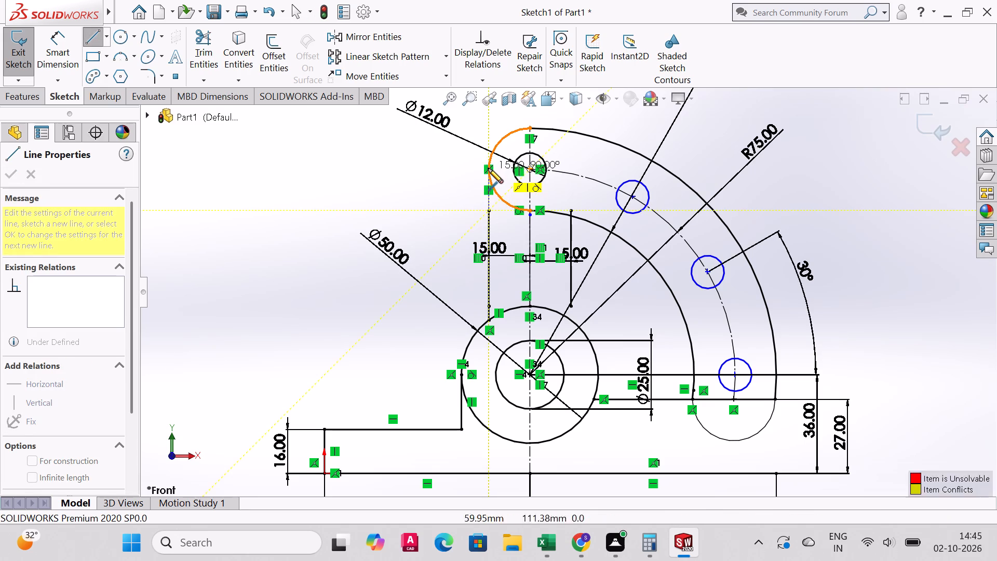
pyautogui.rightClick(488, 168)
pyautogui.click(509, 176)
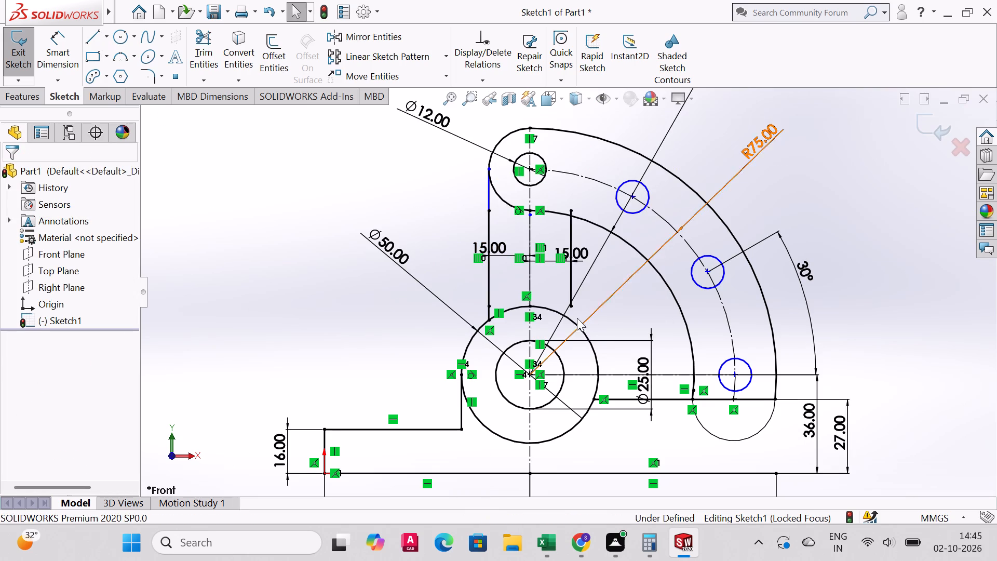
# Draw a short vertical line from the right offset line's lower end down to the 50 mm circle.
pyautogui.click(99, 35)
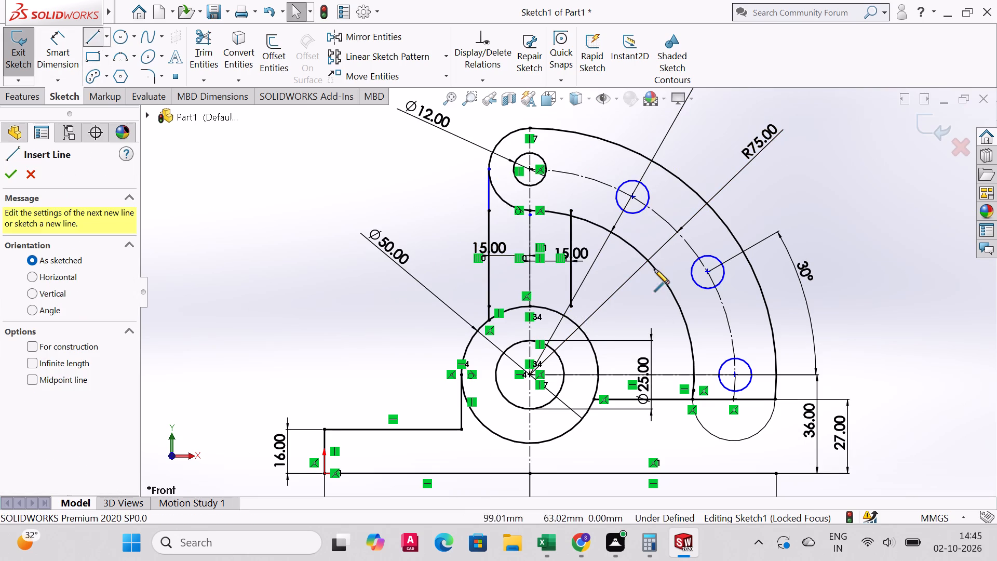
pyautogui.click(571, 305)
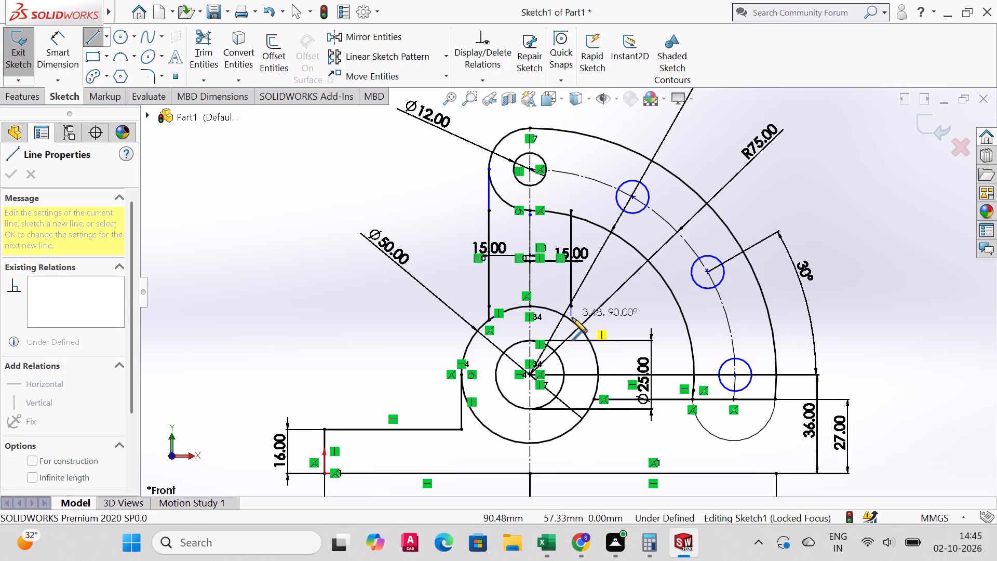
pyautogui.click(572, 320)
pyautogui.rightClick(573, 317)
pyautogui.click(612, 328)
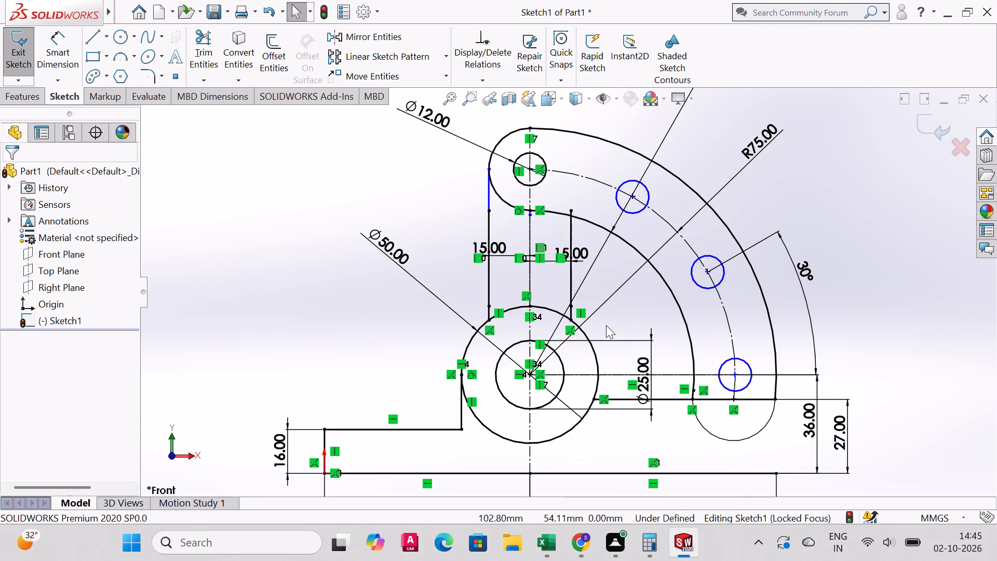
# Trim to closest the piece of the right offset line projecting above the arm's inner arc.
pyautogui.click(196, 46)
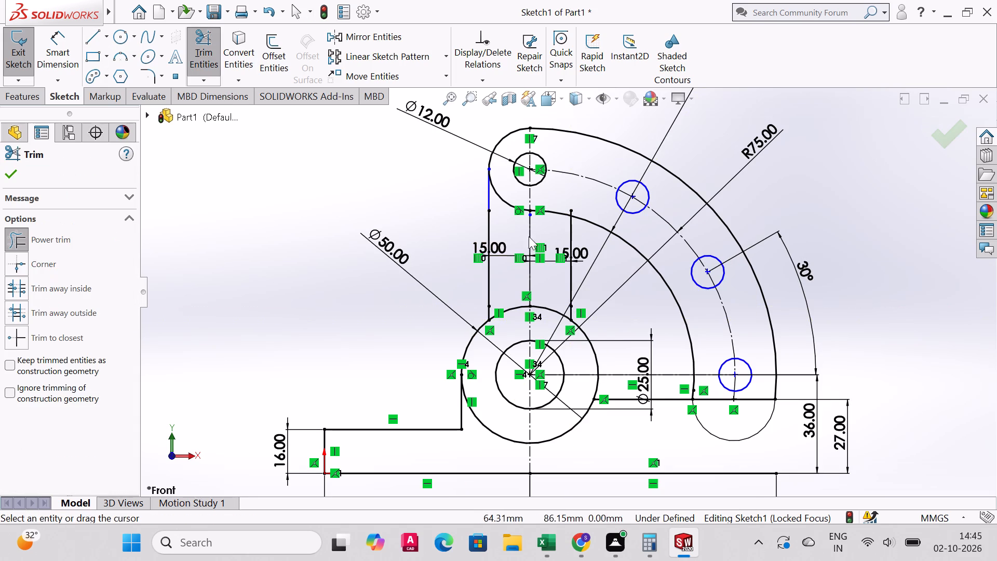
pyautogui.click(21, 340)
pyautogui.click(571, 210)
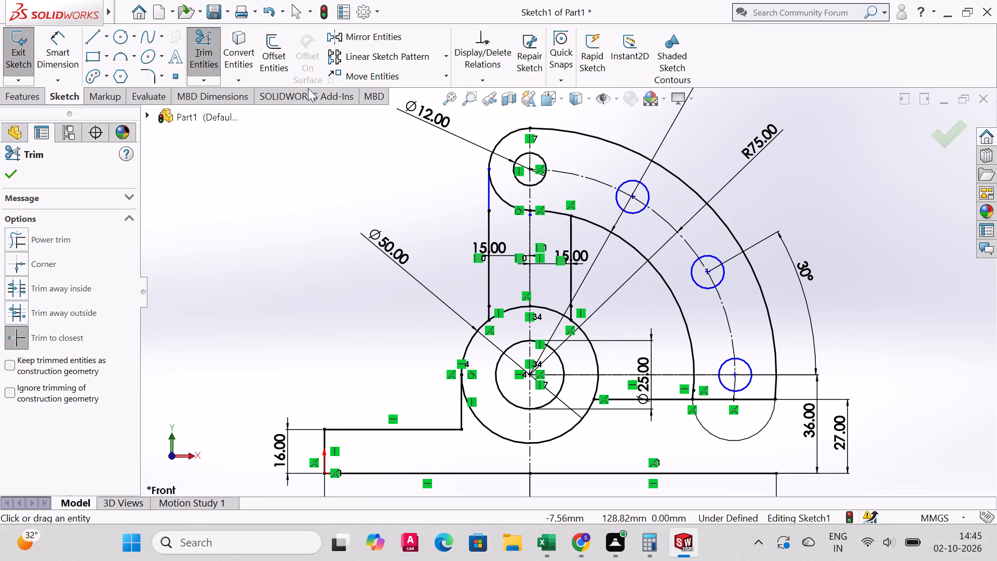
# Try to power-trim the middle vertical line between the inner arc and the 50 mm circle.
pyautogui.click(20, 243)
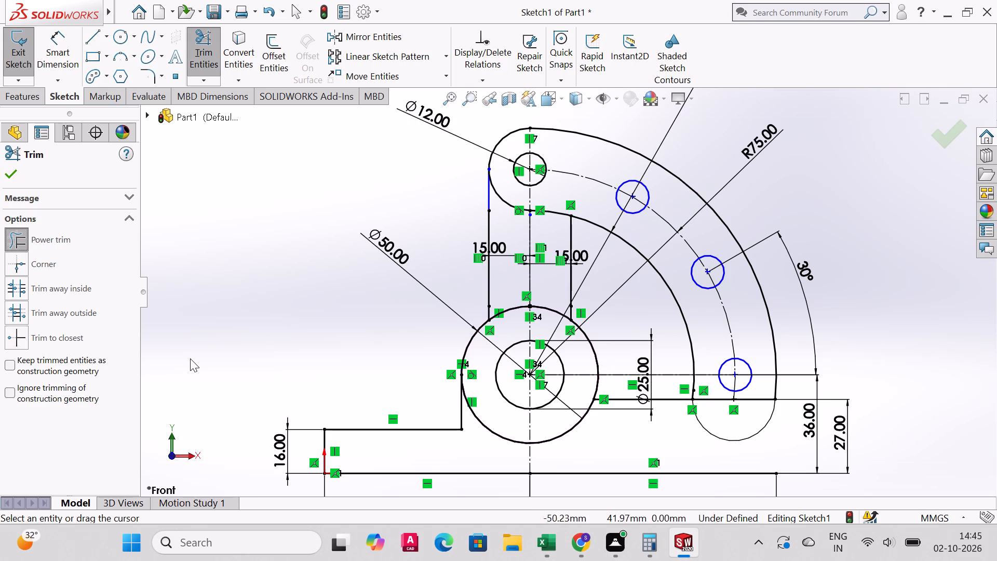
pyautogui.press('Escape')
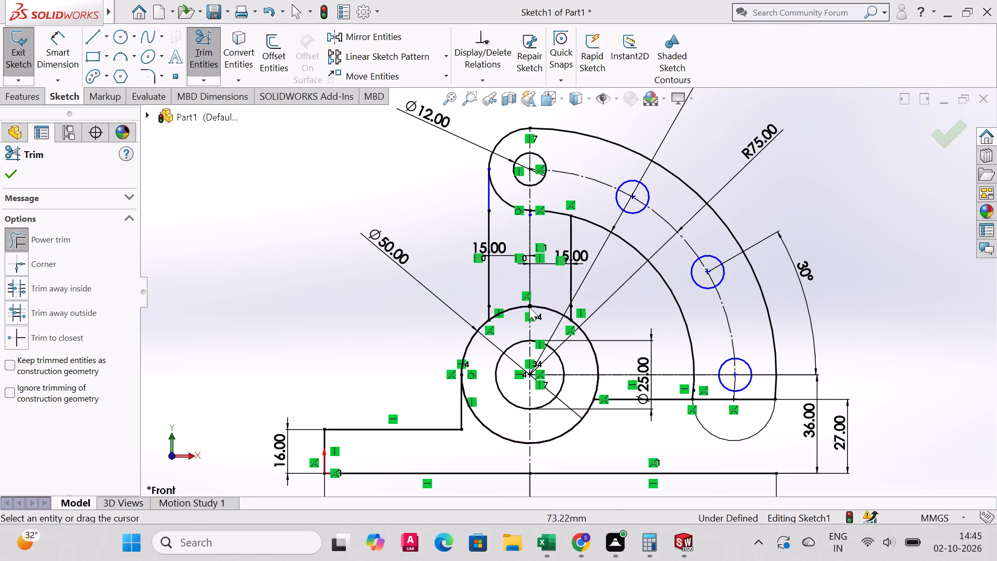
pyautogui.click(530, 277)
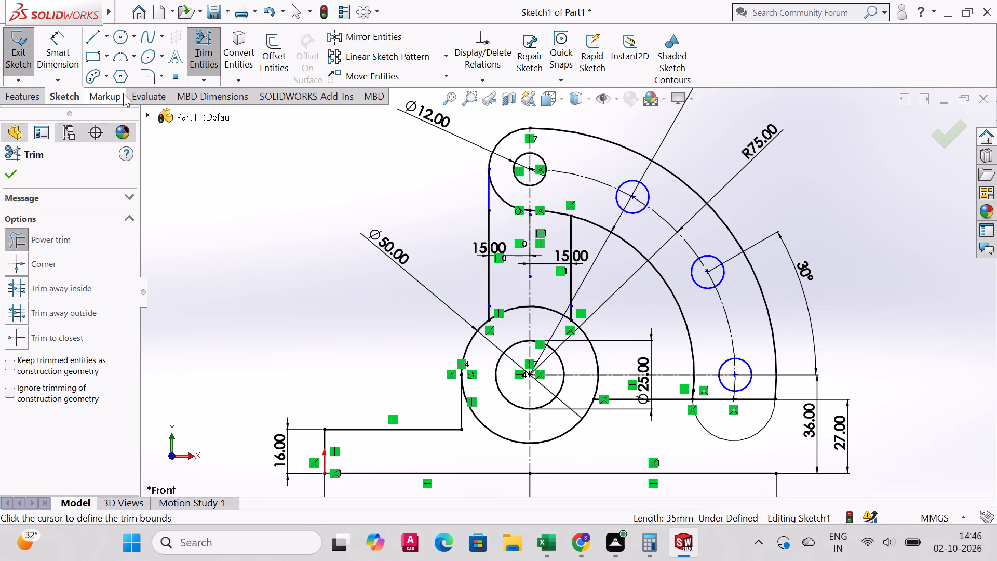
pyautogui.click(531, 235)
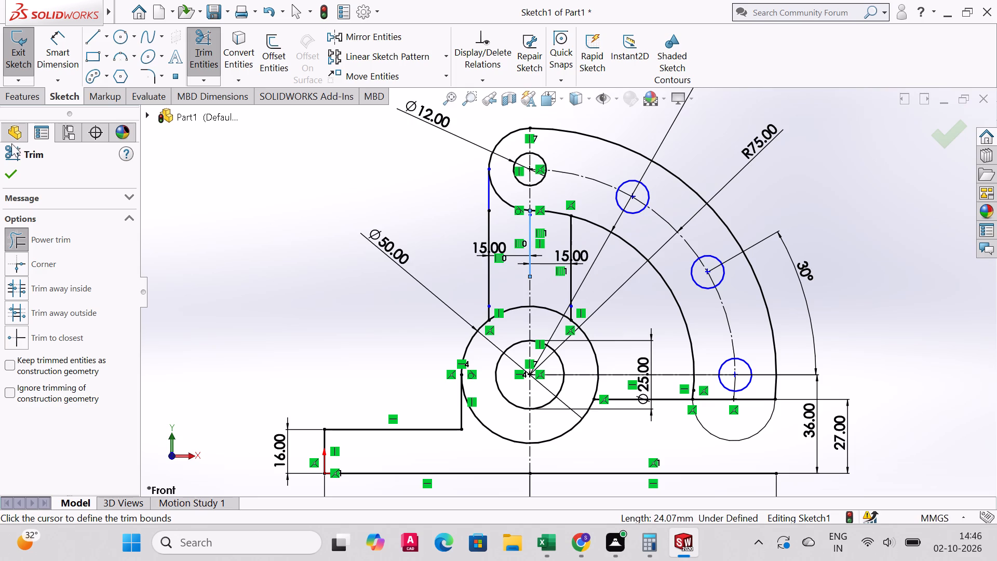
pyautogui.click(11, 168)
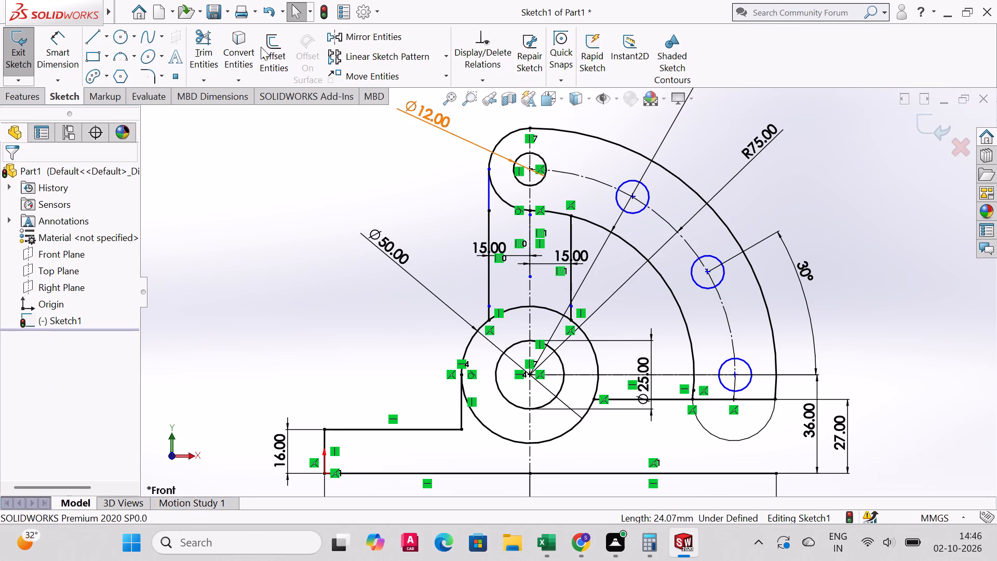
# Delete the short middle vertical line between the arm's inner arc and the 50 mm circle.
pyautogui.click(530, 234)
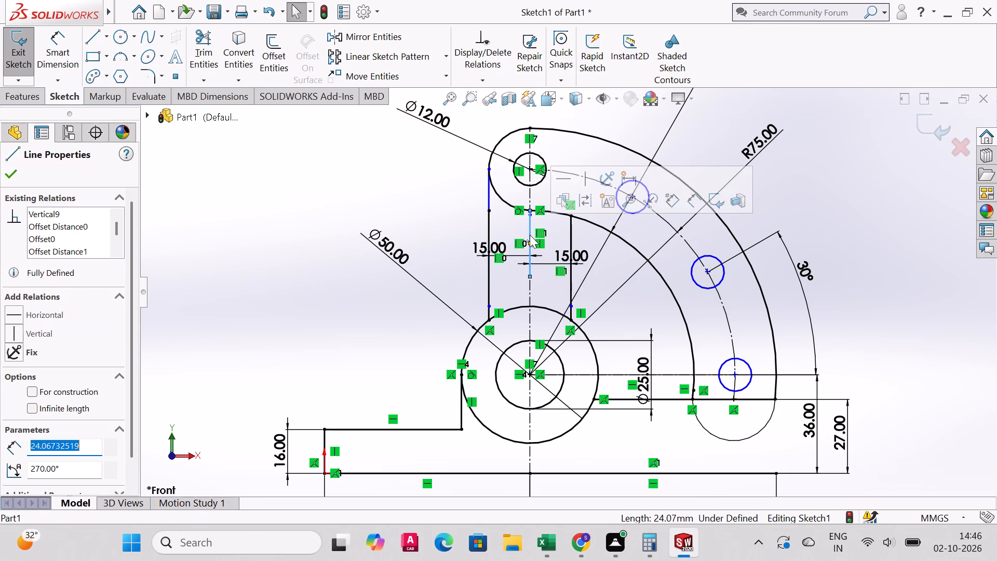
pyautogui.press('Delete')
# Extrude the ring region between the 25 mm and 50 mm circles as a blind boss 66 mm deep.
pyautogui.scroll(2, 618, 306)
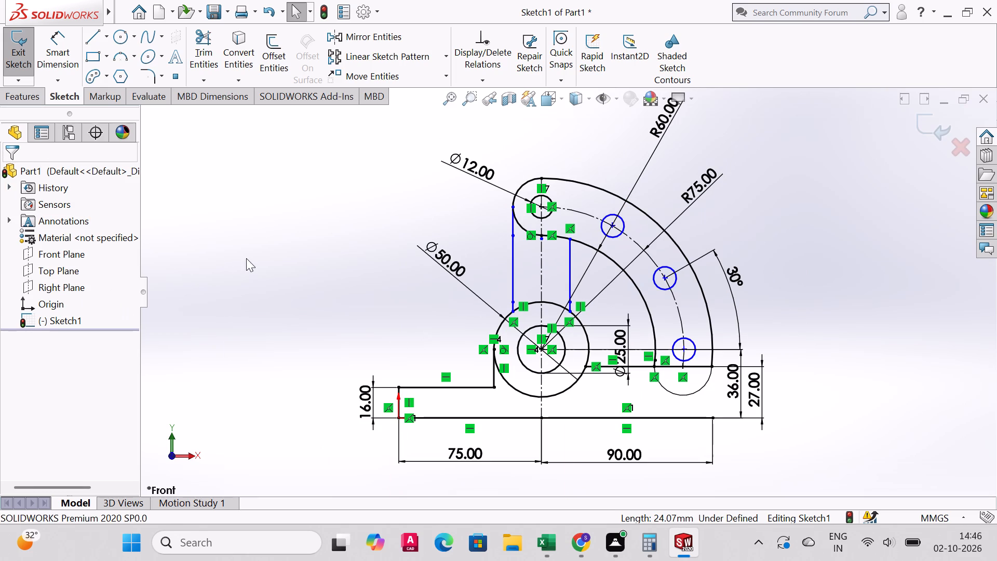
pyautogui.click(18, 98)
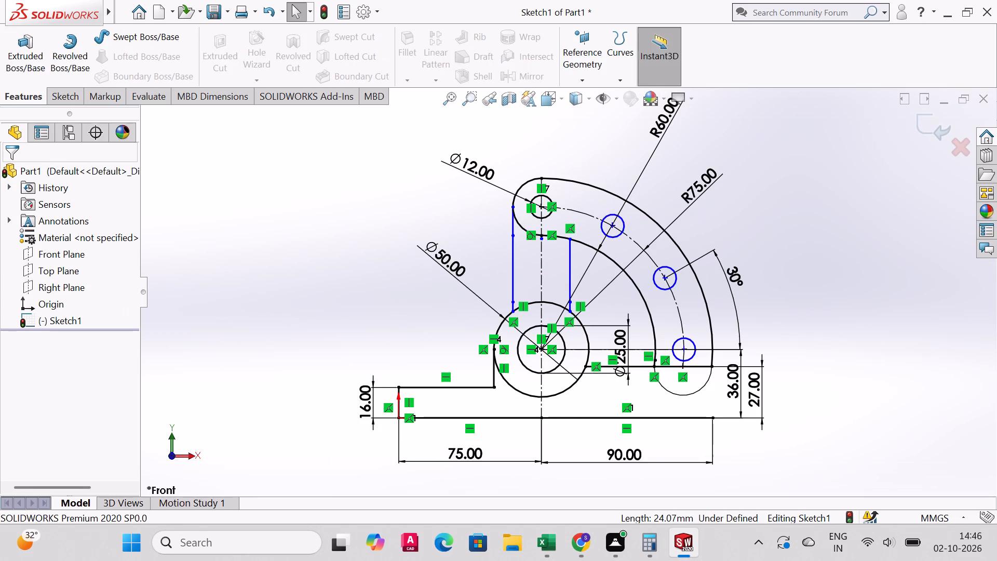
pyautogui.click(16, 55)
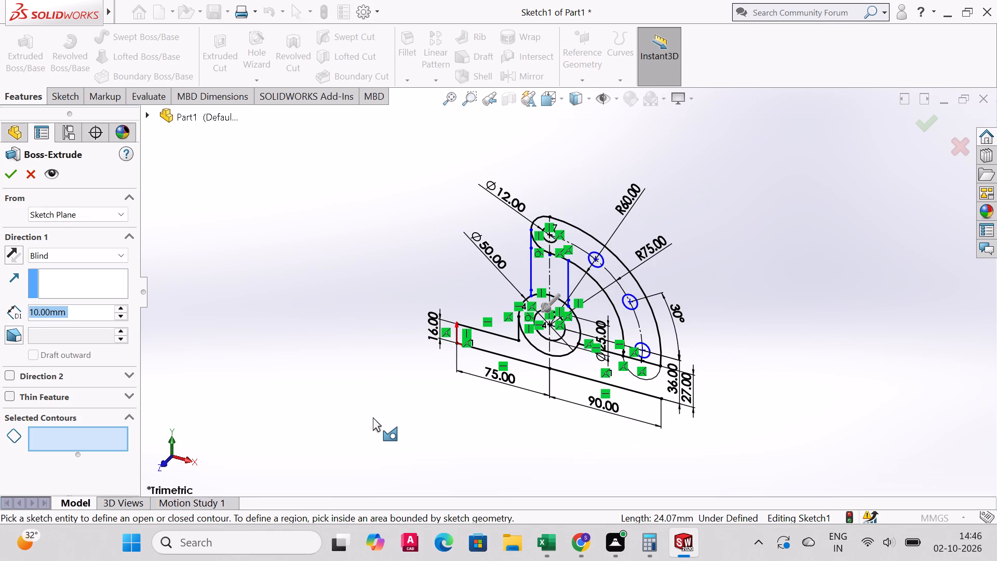
pyautogui.click(538, 342)
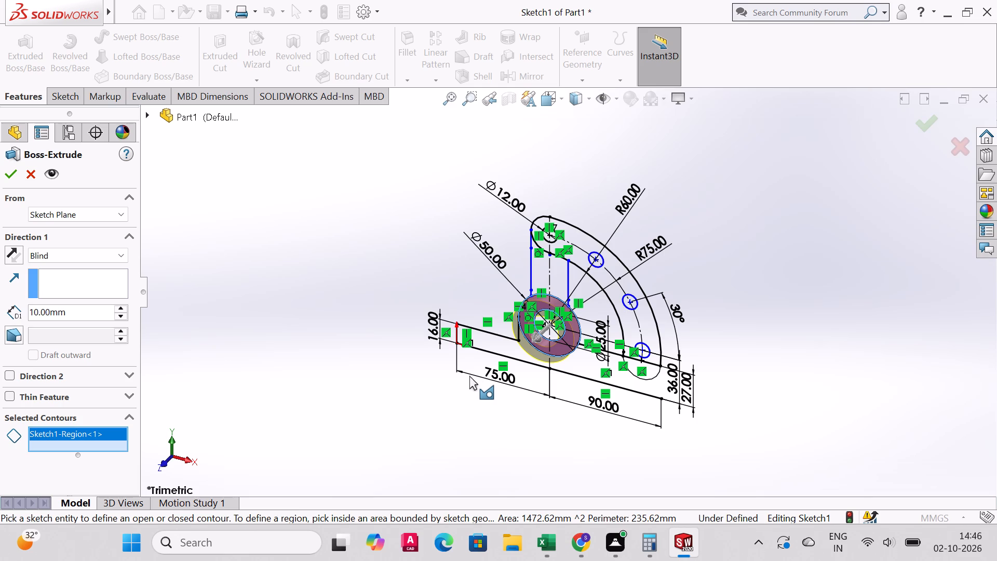
pyautogui.moveTo(72, 316); pyautogui.dragTo(0, 338)
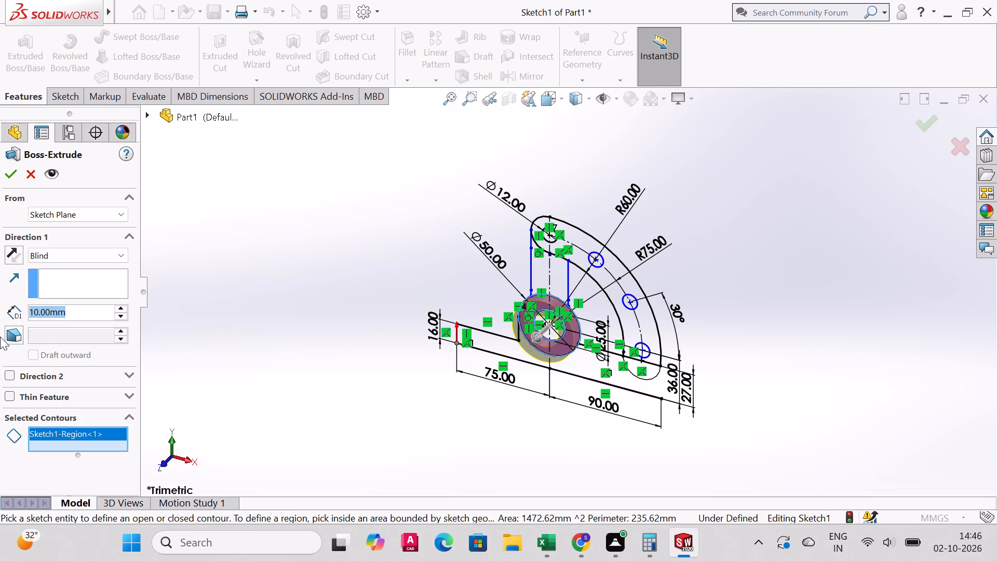
pyautogui.press('6')
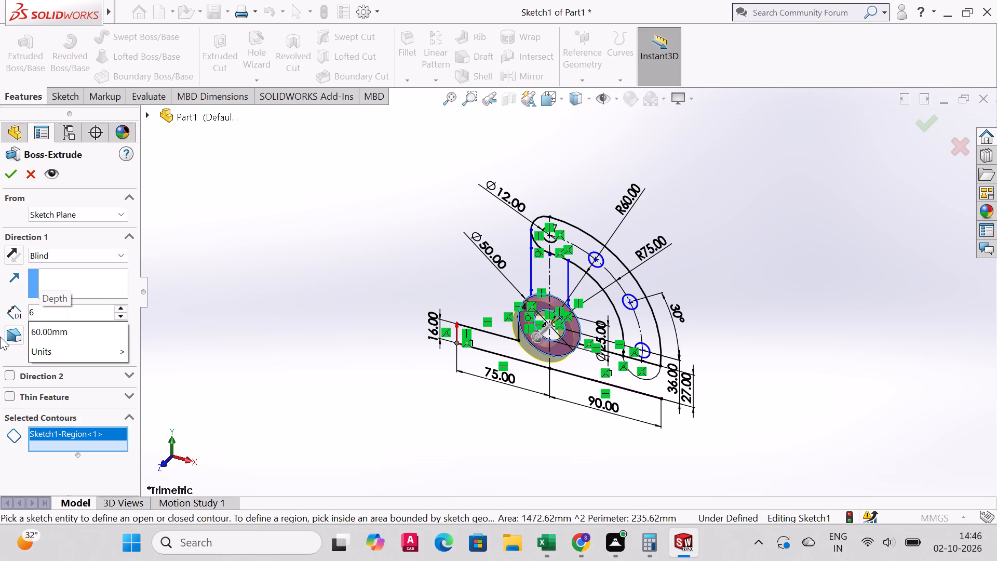
pyautogui.press('6')
pyautogui.press('Return')
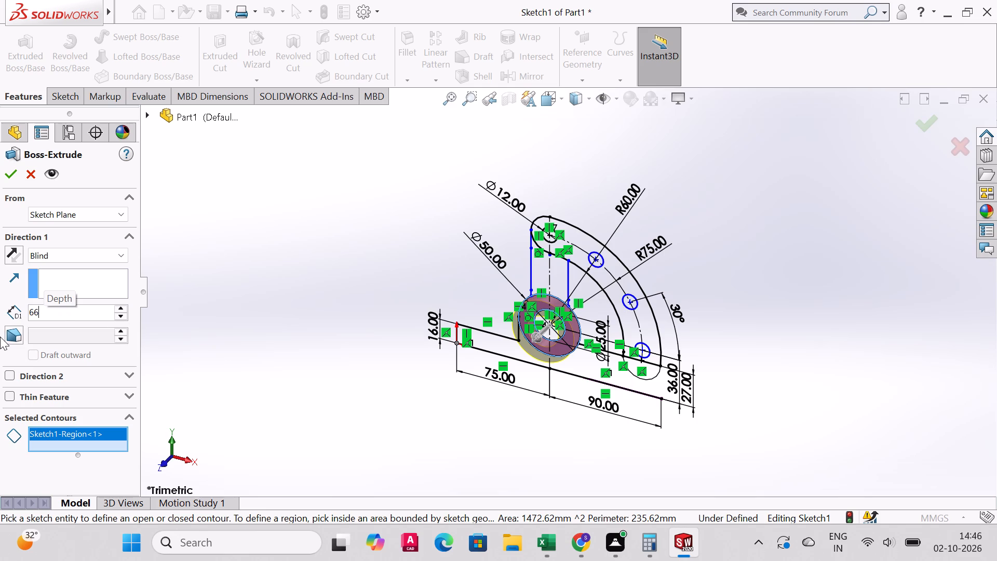
pyautogui.click(10, 174)
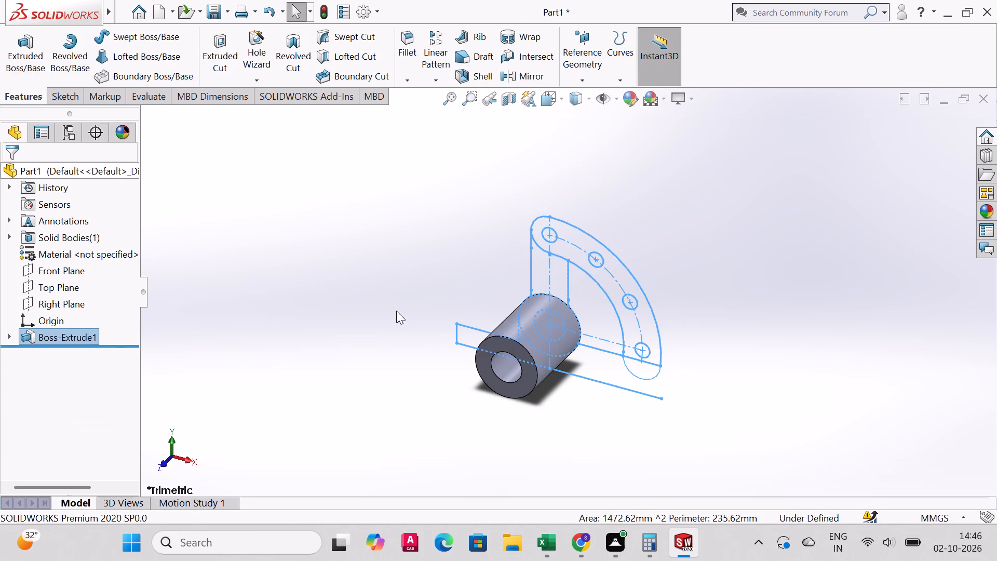
# Select the profile sketch nested under the hub extrusion for reuse.
pyautogui.click(8, 336)
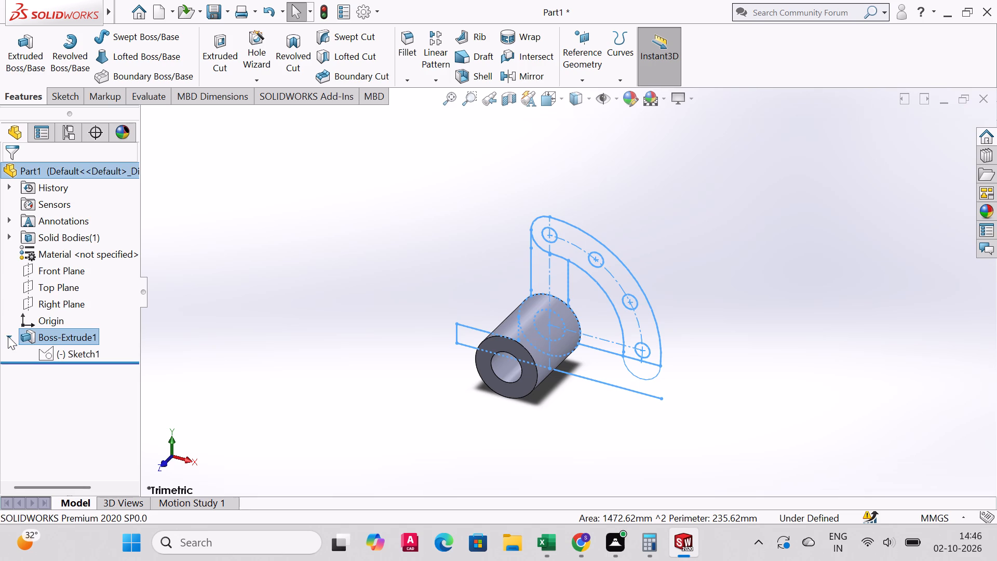
pyautogui.click(71, 348)
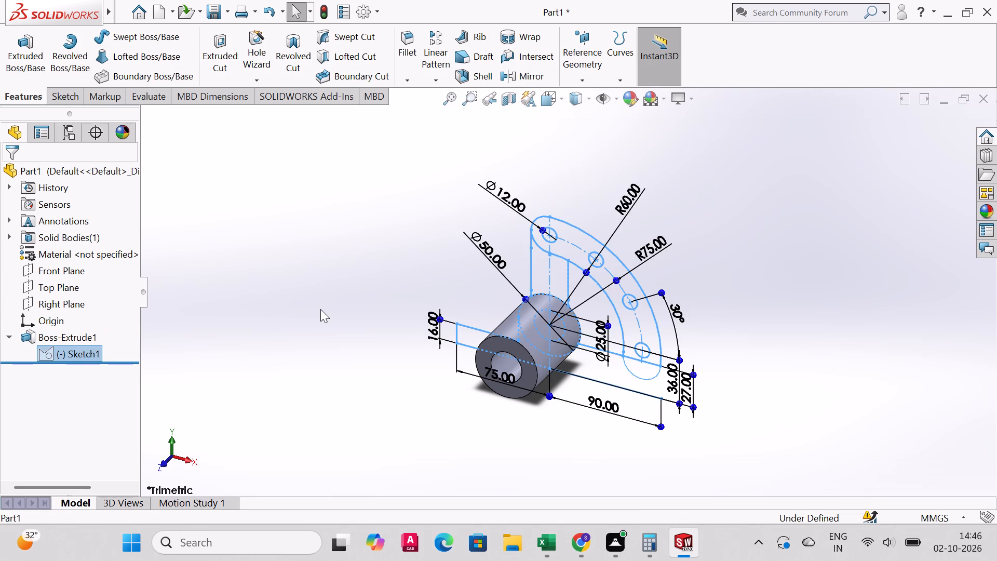
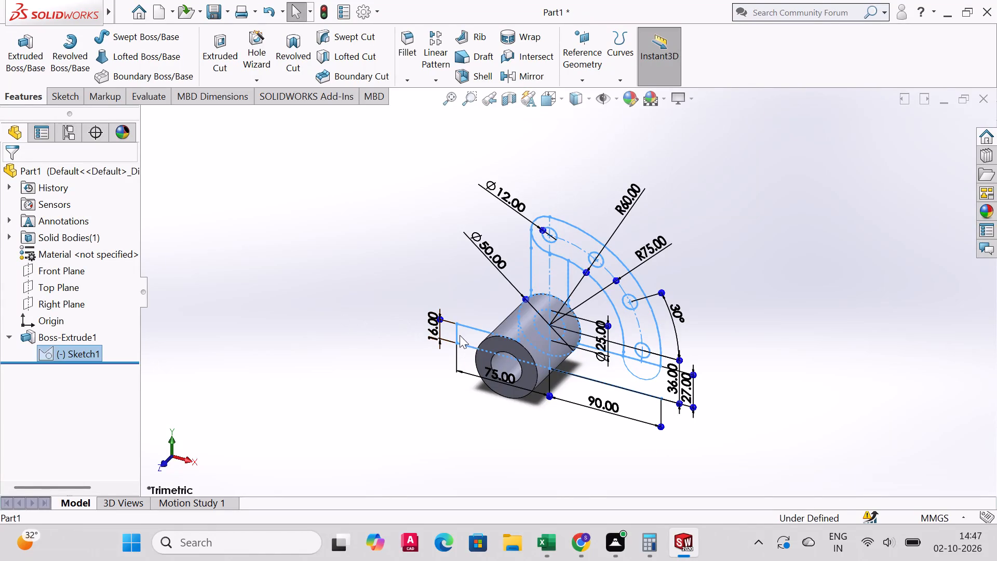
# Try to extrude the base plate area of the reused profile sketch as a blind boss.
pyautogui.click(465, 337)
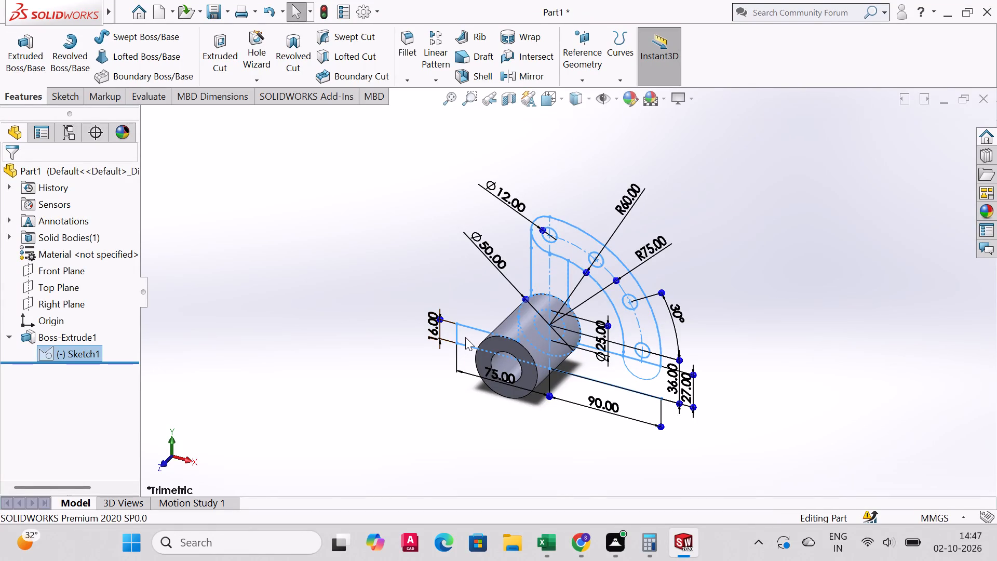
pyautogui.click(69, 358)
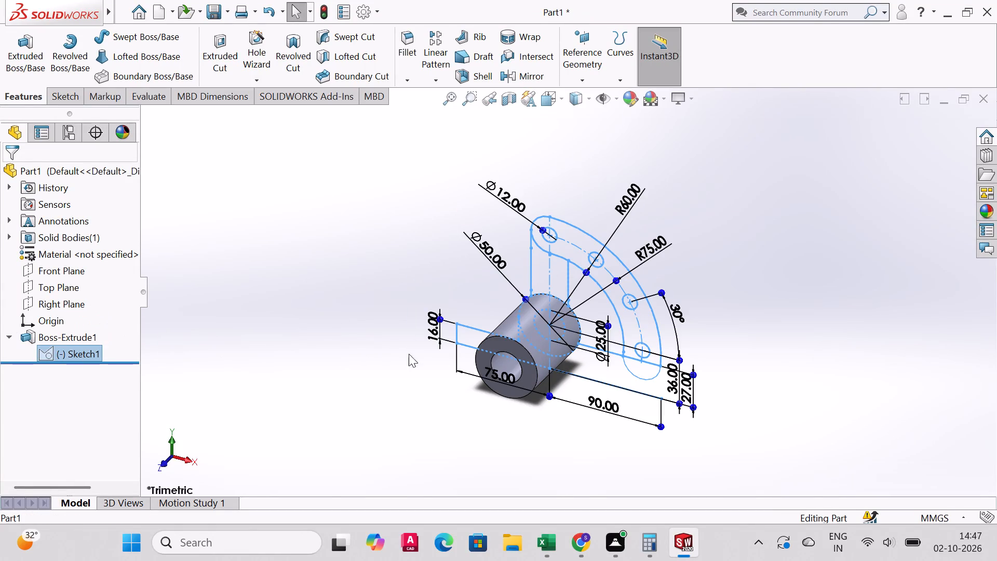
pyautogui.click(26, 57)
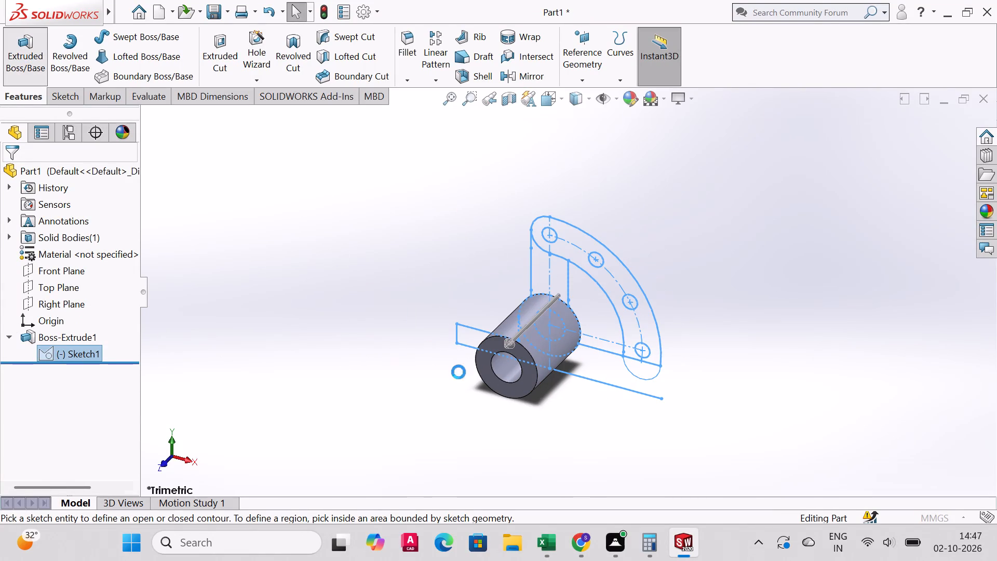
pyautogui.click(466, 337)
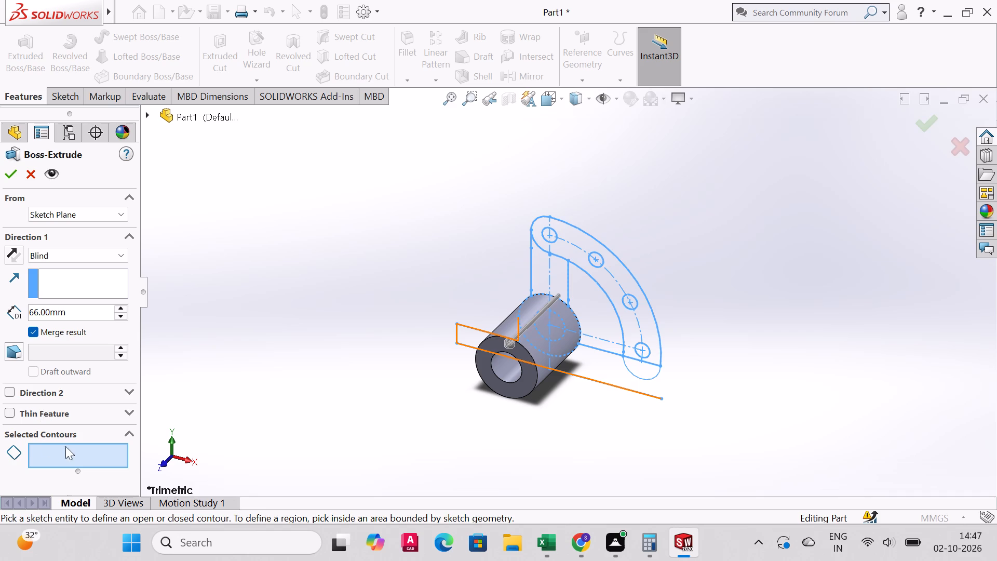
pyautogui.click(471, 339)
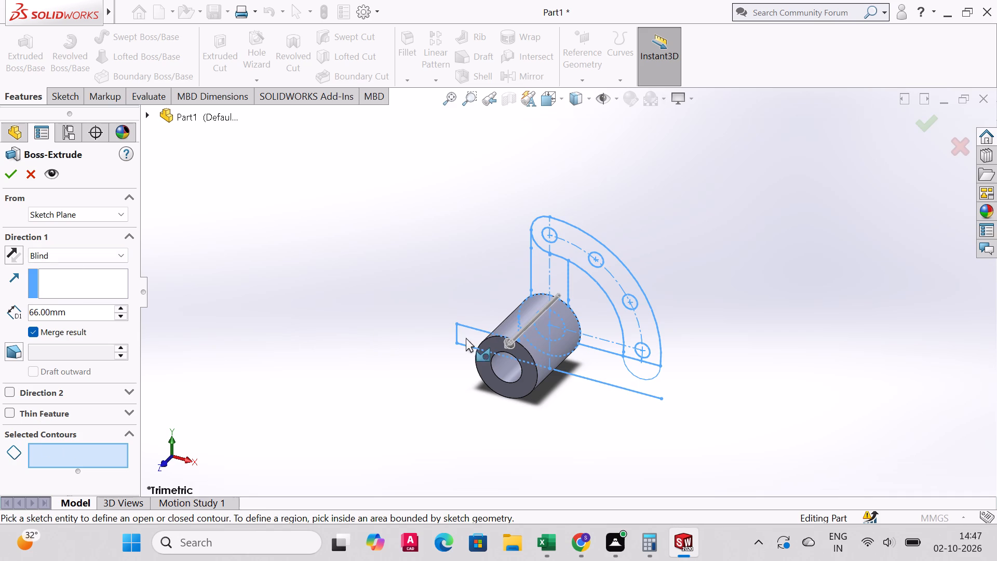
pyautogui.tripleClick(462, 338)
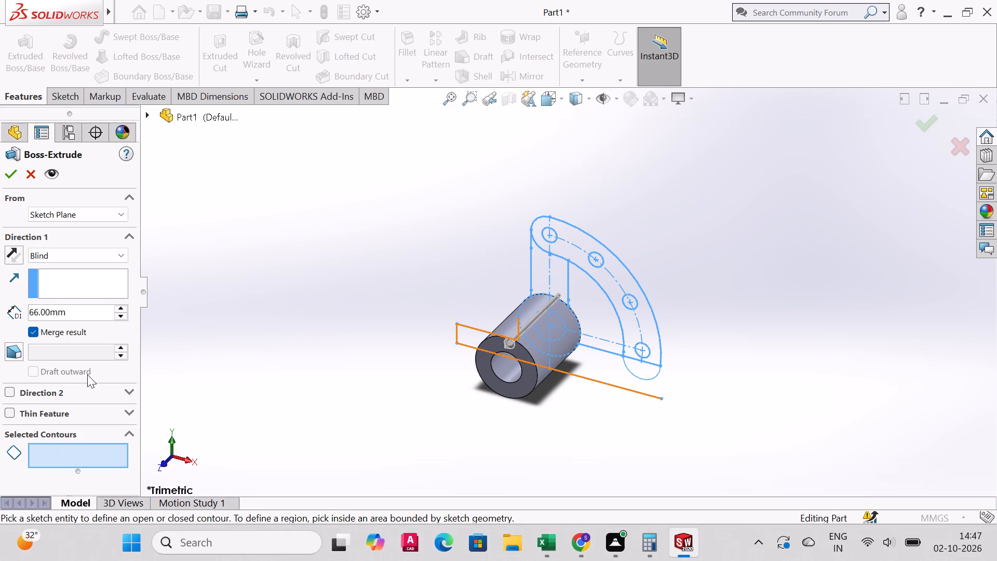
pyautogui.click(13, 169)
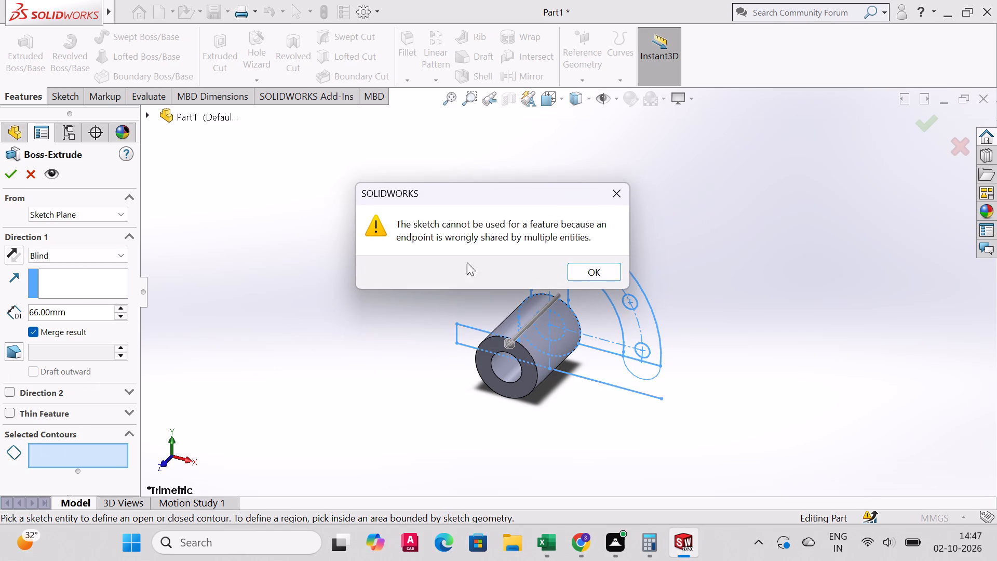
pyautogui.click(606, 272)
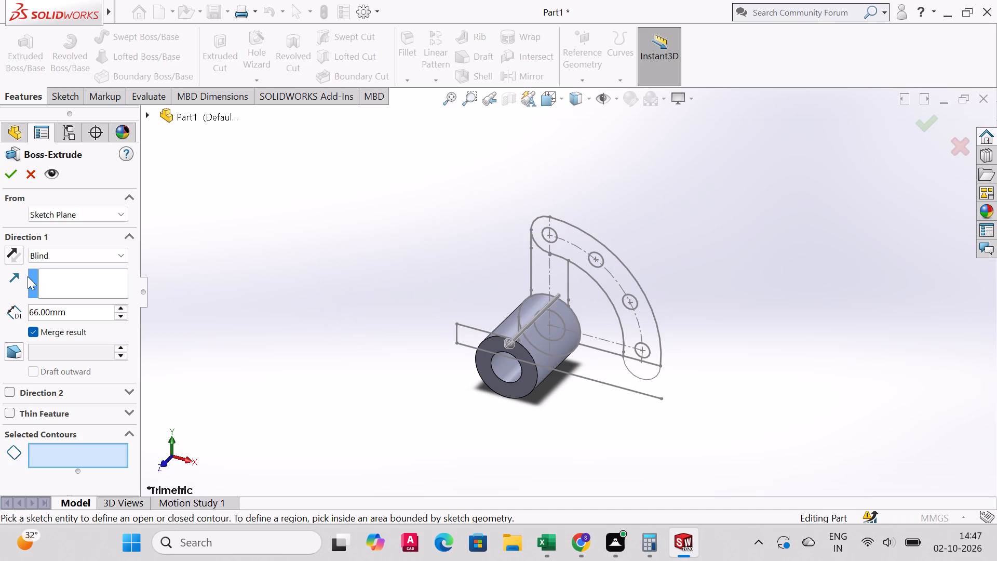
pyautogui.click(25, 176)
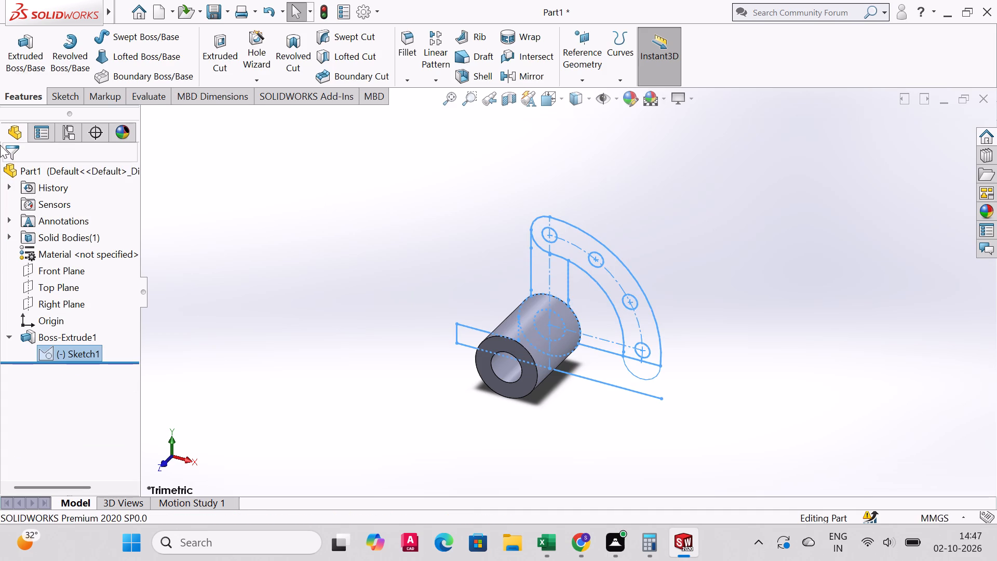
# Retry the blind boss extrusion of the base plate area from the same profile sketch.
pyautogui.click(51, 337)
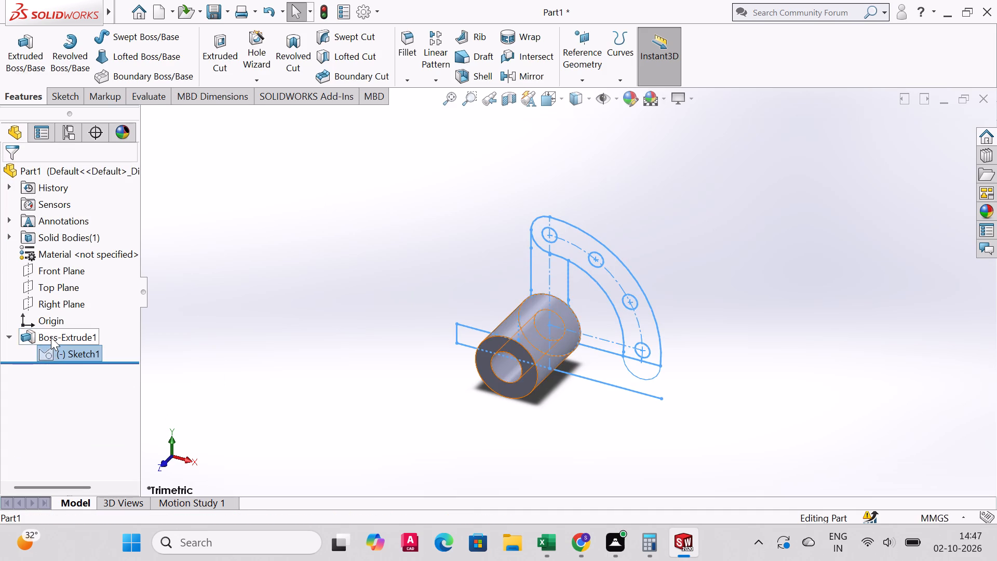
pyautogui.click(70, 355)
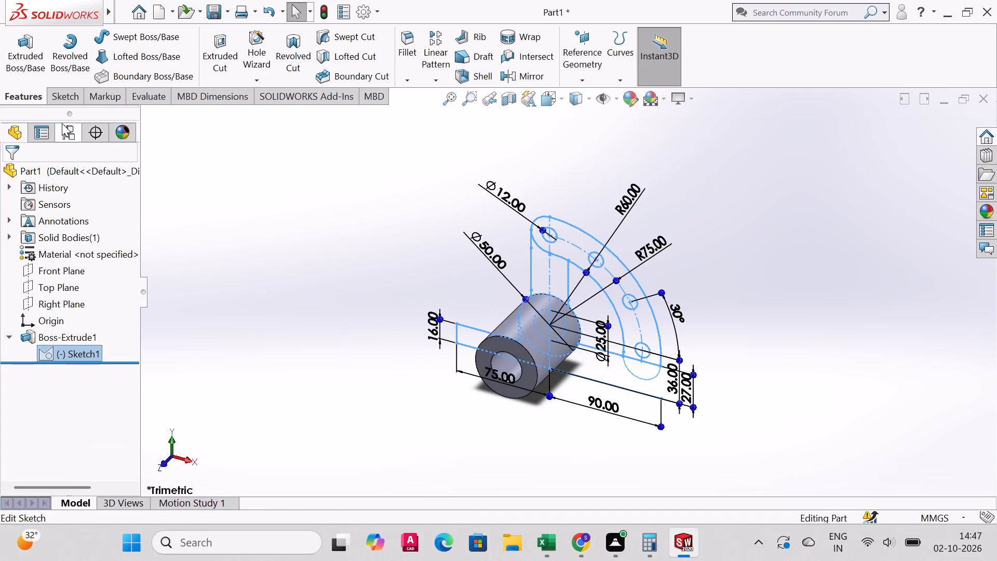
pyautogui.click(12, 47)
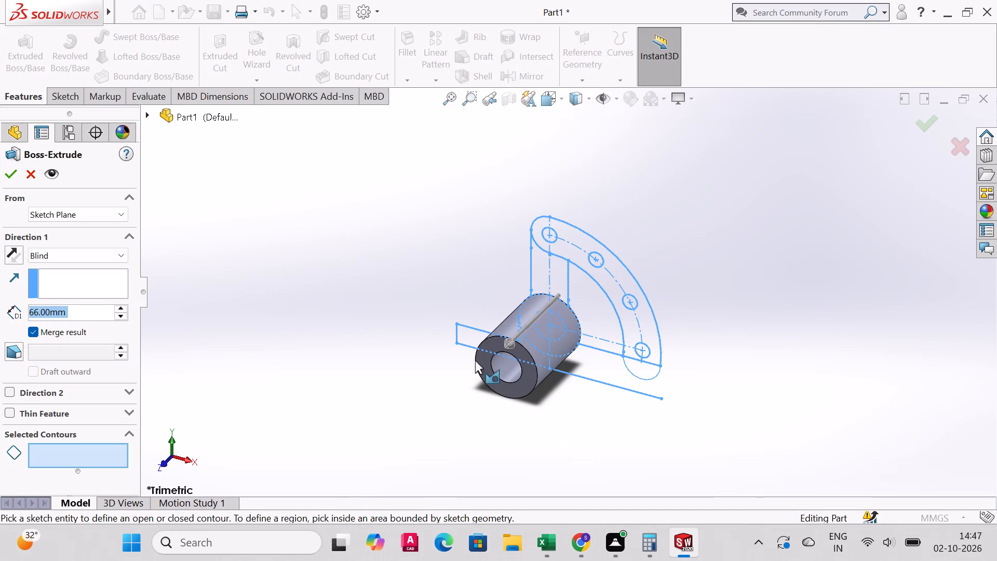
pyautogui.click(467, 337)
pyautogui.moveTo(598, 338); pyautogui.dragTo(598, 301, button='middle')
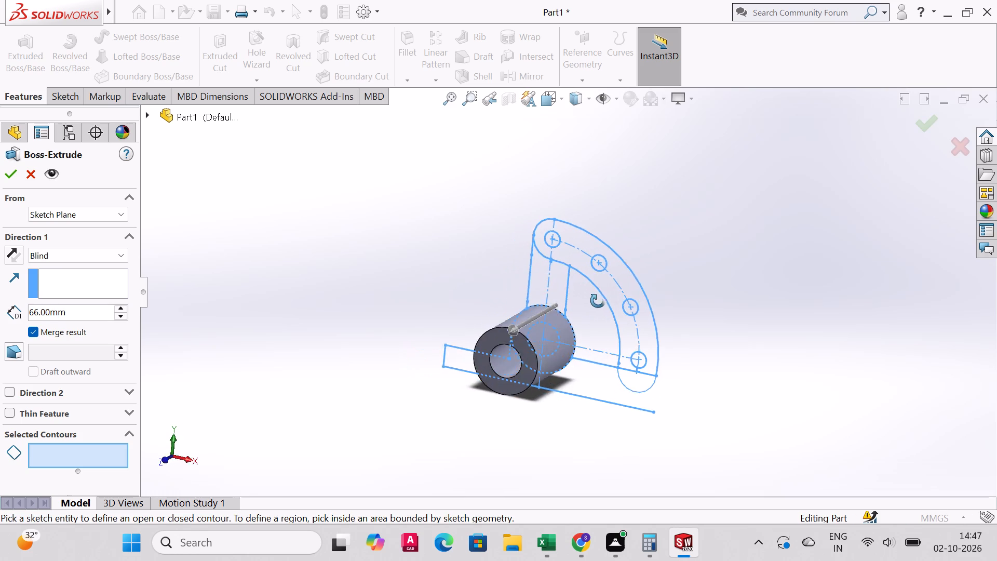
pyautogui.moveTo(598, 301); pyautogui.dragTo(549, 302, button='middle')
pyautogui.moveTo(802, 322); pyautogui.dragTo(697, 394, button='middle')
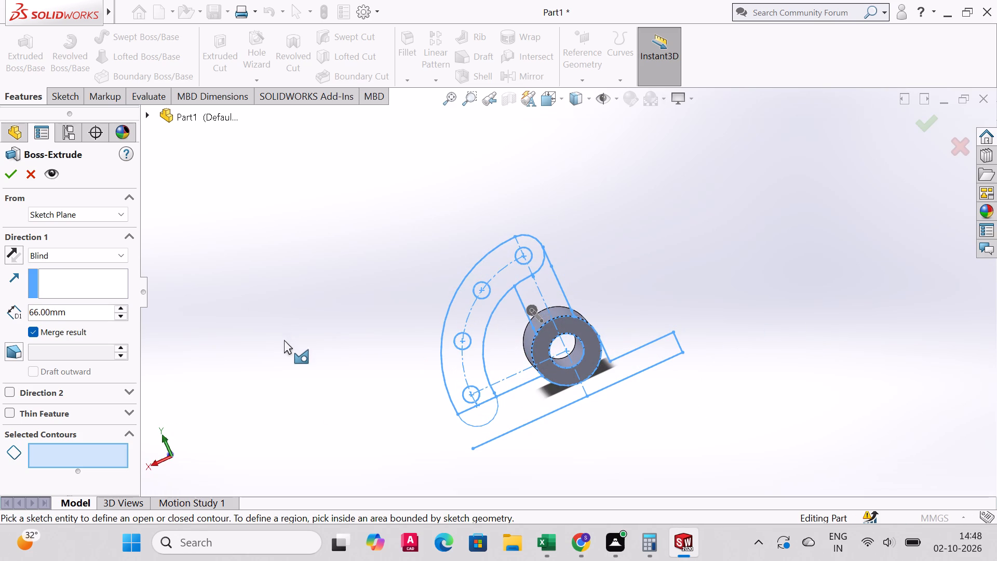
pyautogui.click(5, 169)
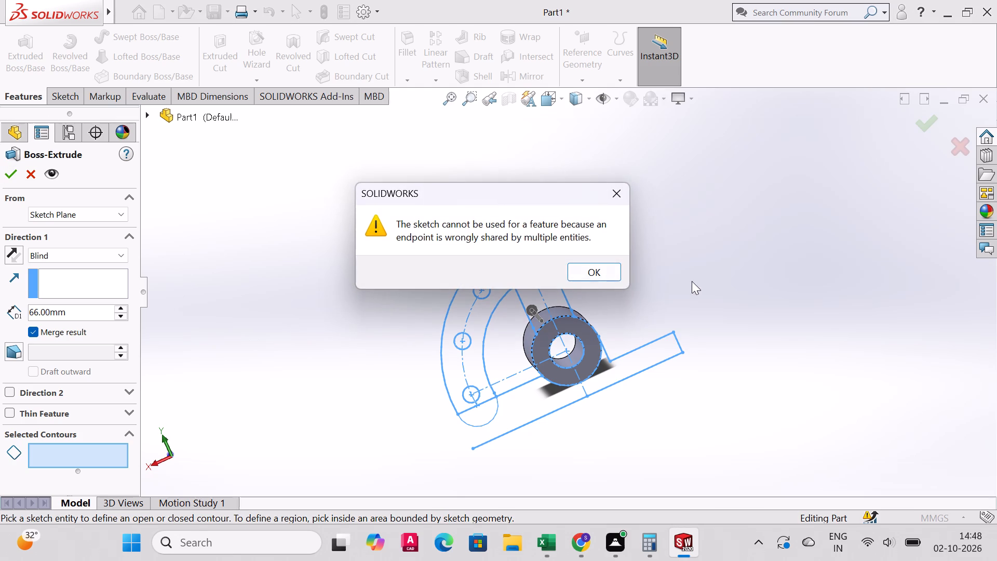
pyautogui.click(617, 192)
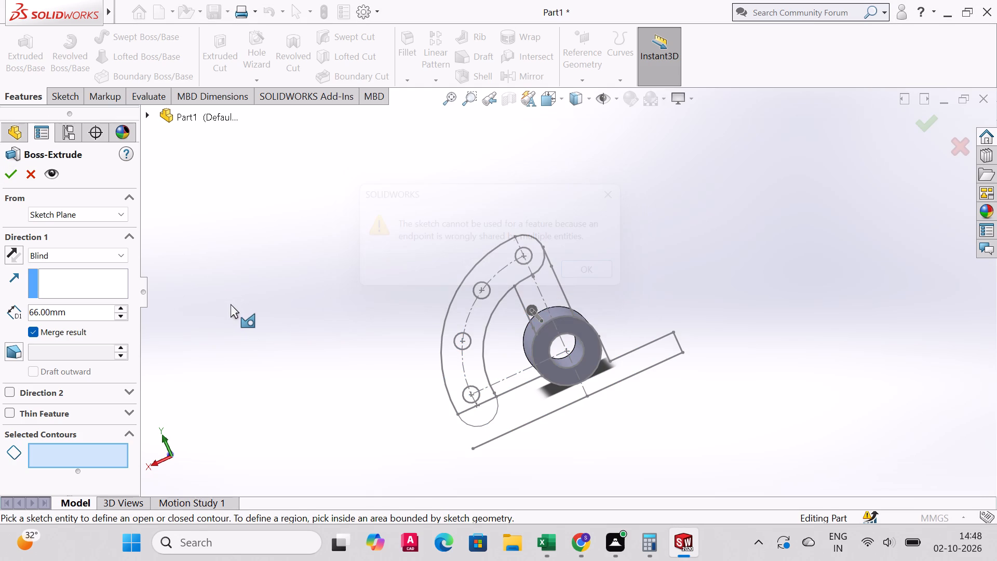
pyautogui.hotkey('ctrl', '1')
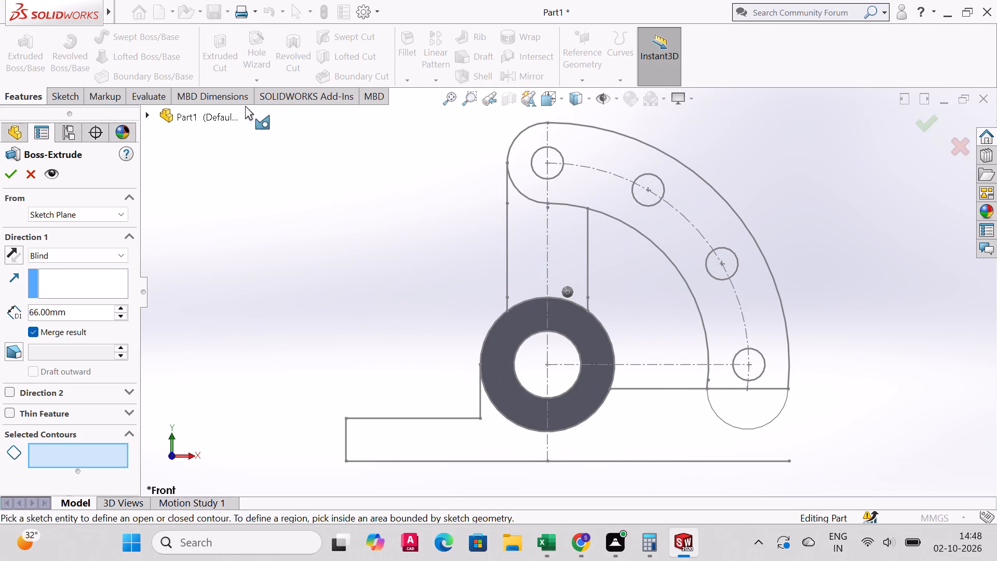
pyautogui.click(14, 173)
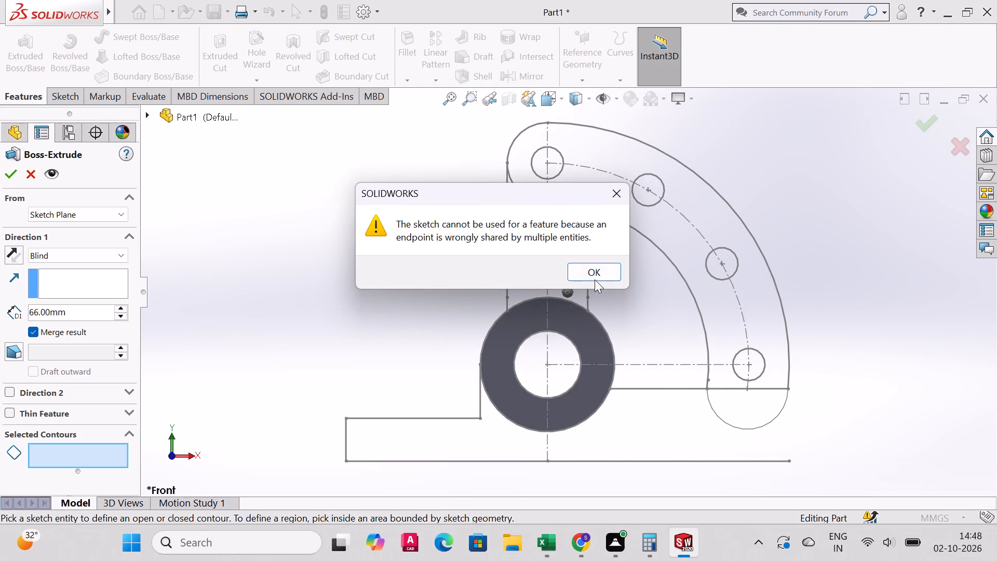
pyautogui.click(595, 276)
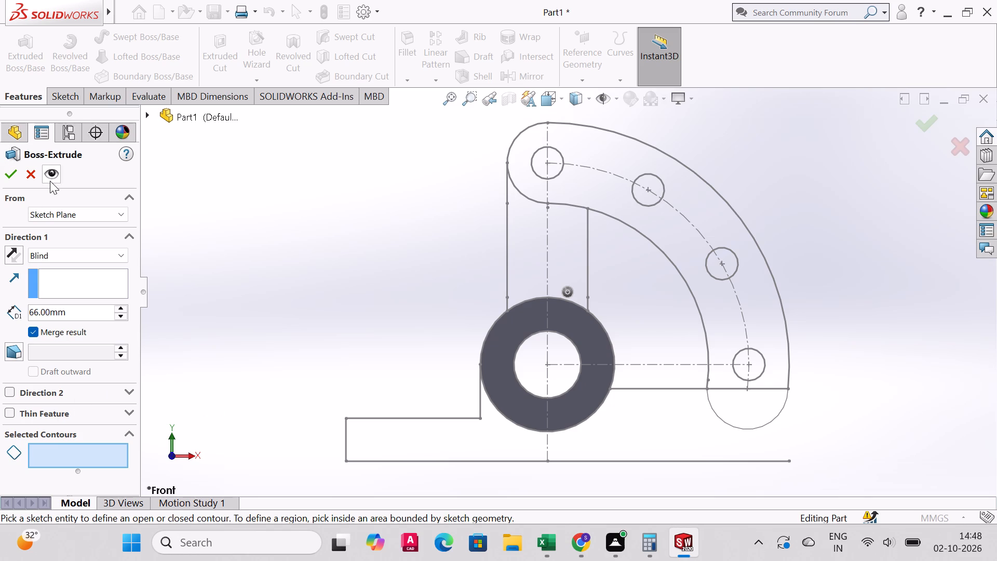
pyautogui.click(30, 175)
# Edit the profile sketch, closing the base with a 27 mm vertical line from the arm's outer lower corner to the bottom line's open end.
pyautogui.click(64, 352)
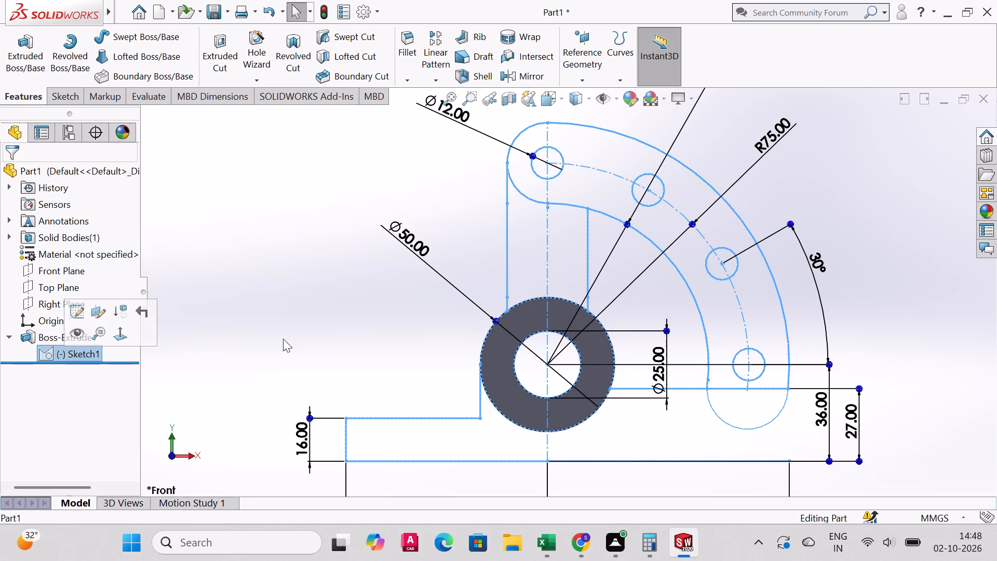
pyautogui.click(53, 102)
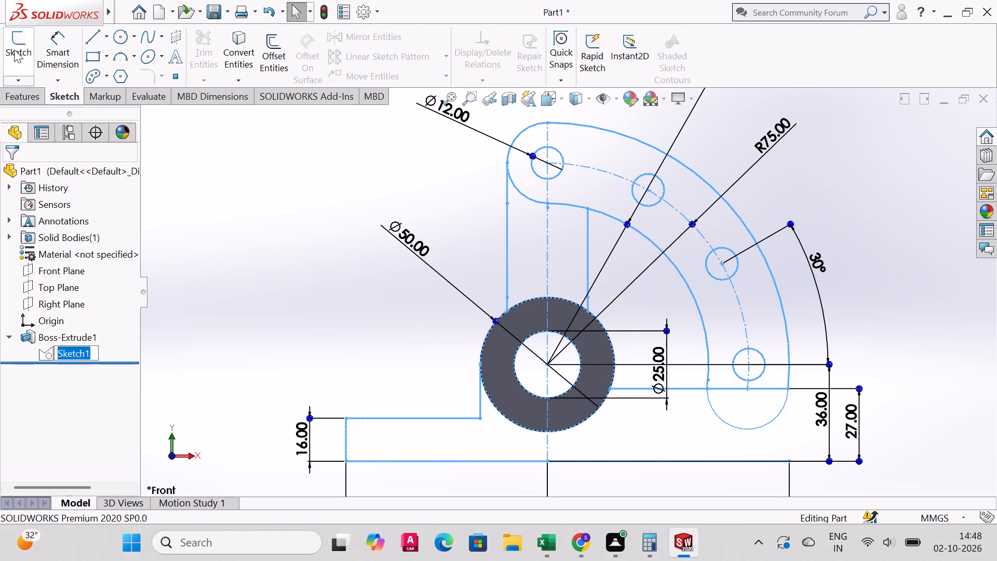
pyautogui.click(18, 47)
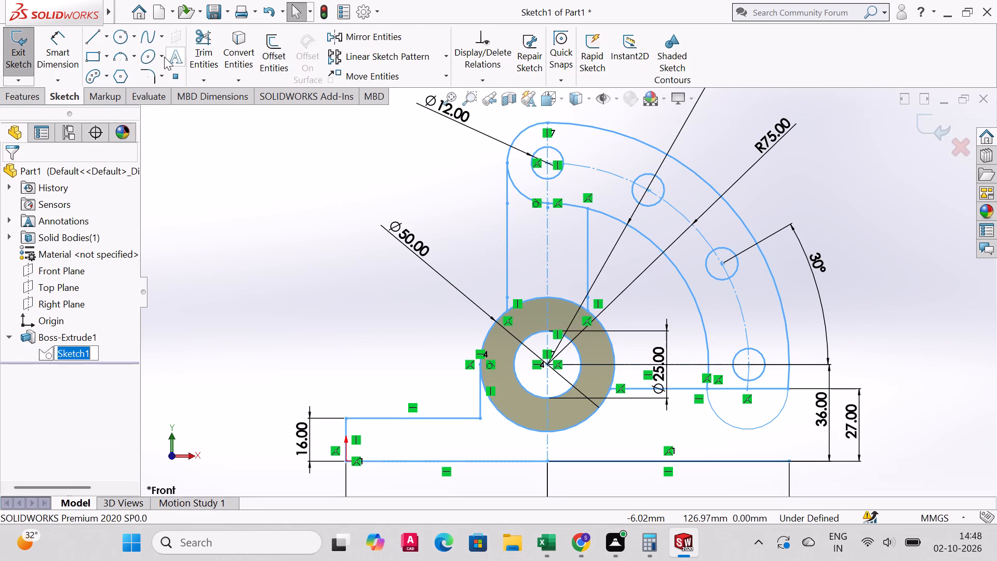
pyautogui.click(90, 43)
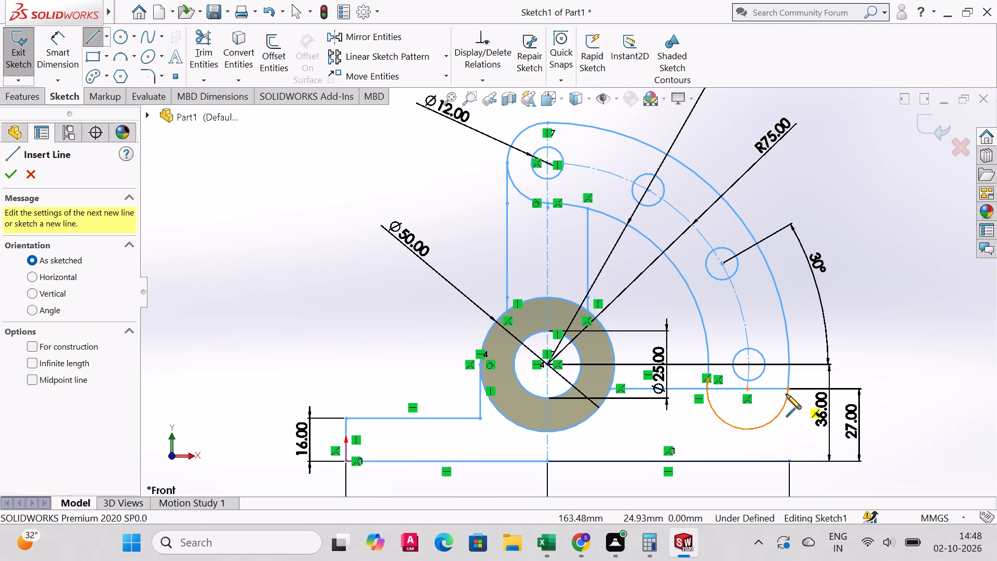
pyautogui.click(787, 390)
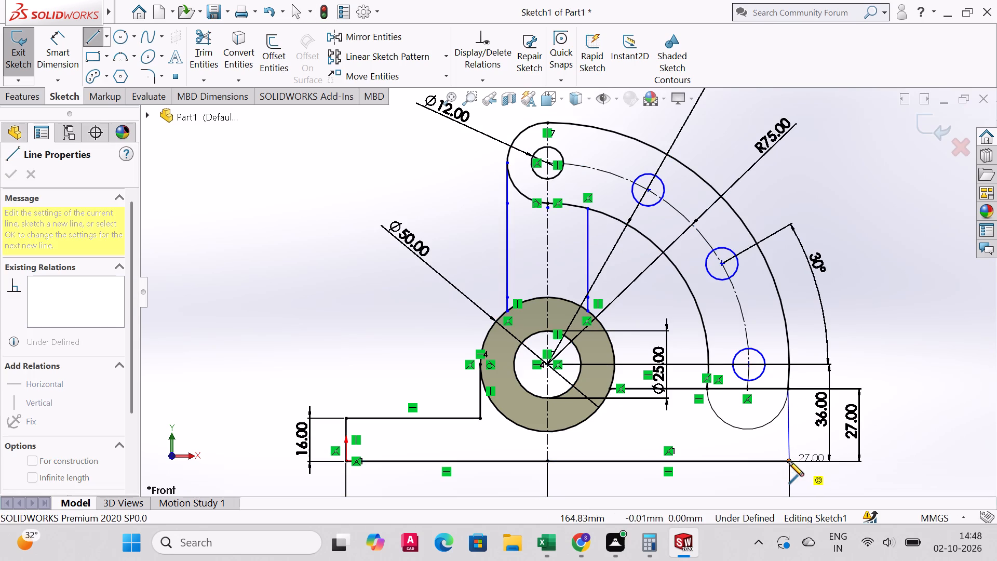
pyautogui.click(789, 461)
pyautogui.rightClick(789, 461)
pyautogui.click(809, 414)
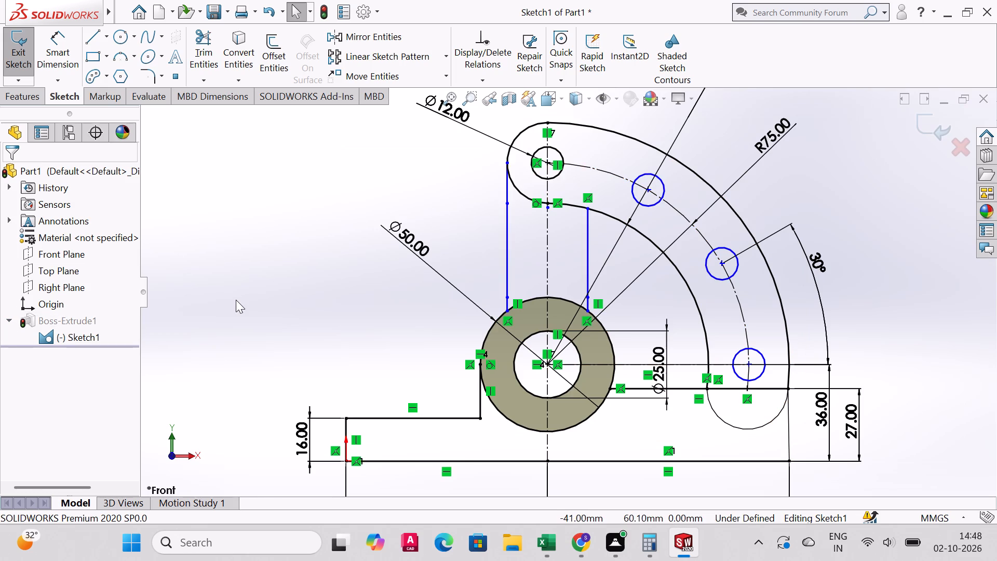
pyautogui.click(20, 50)
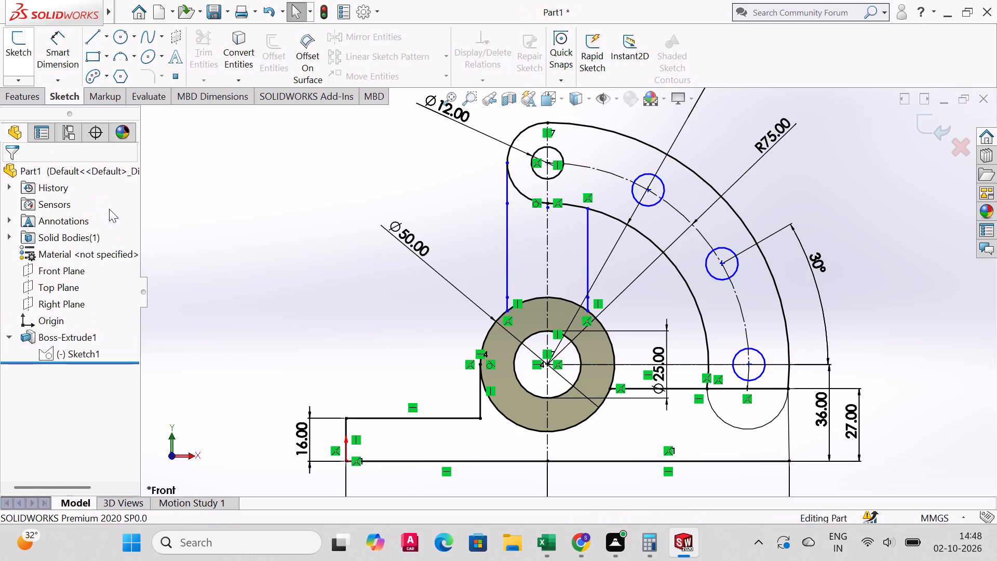
# Start a boss extrusion of the profile sketch, selecting the base plate region and the half-round region below the curved arm as contours.
pyautogui.click(76, 353)
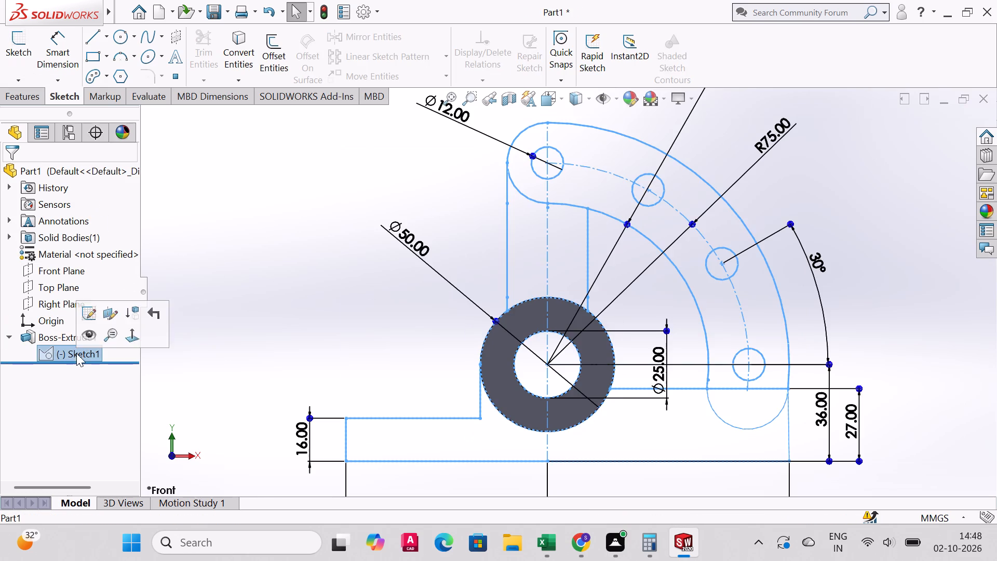
pyautogui.moveTo(377, 318); pyautogui.dragTo(355, 364, button='middle')
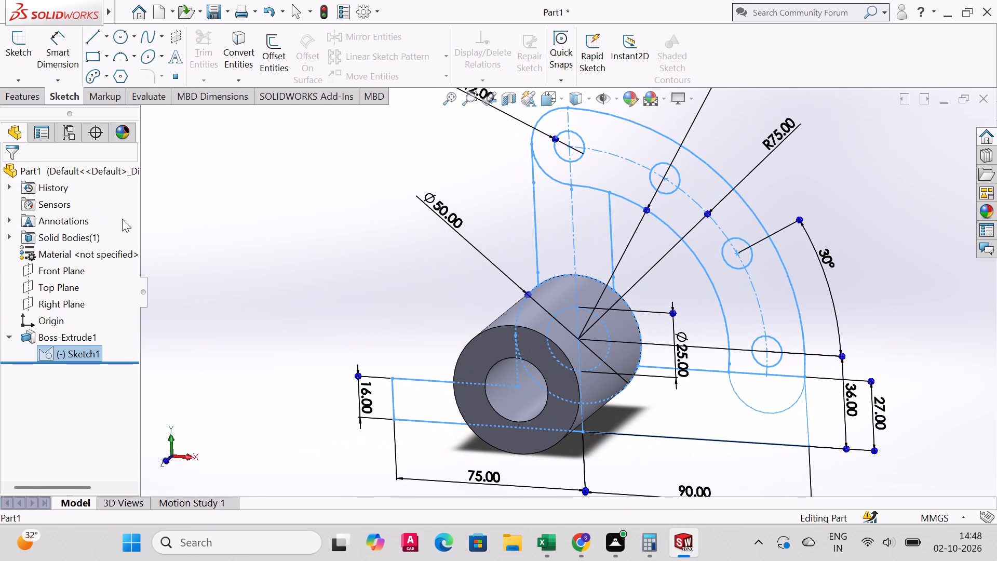
pyautogui.click(30, 102)
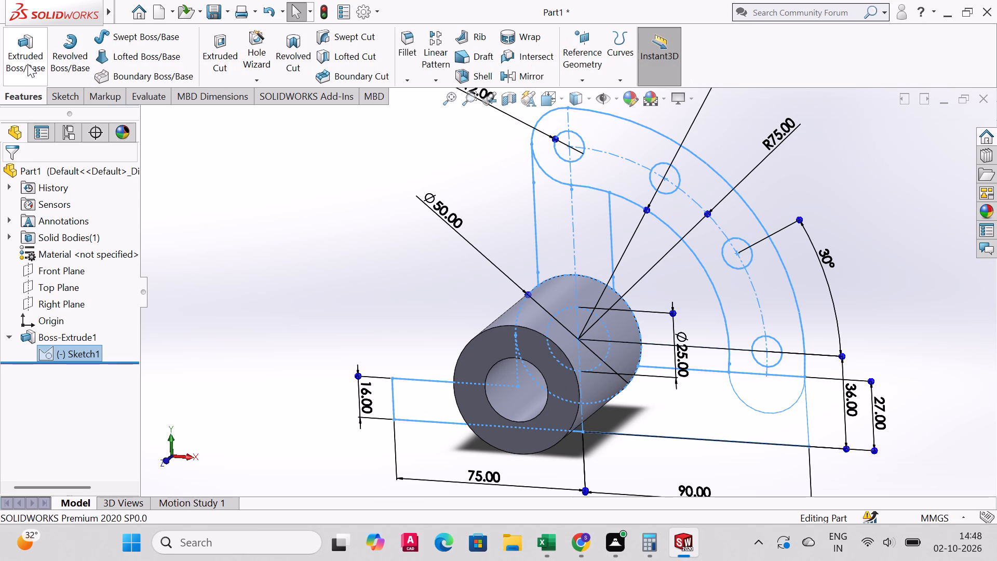
pyautogui.click(28, 62)
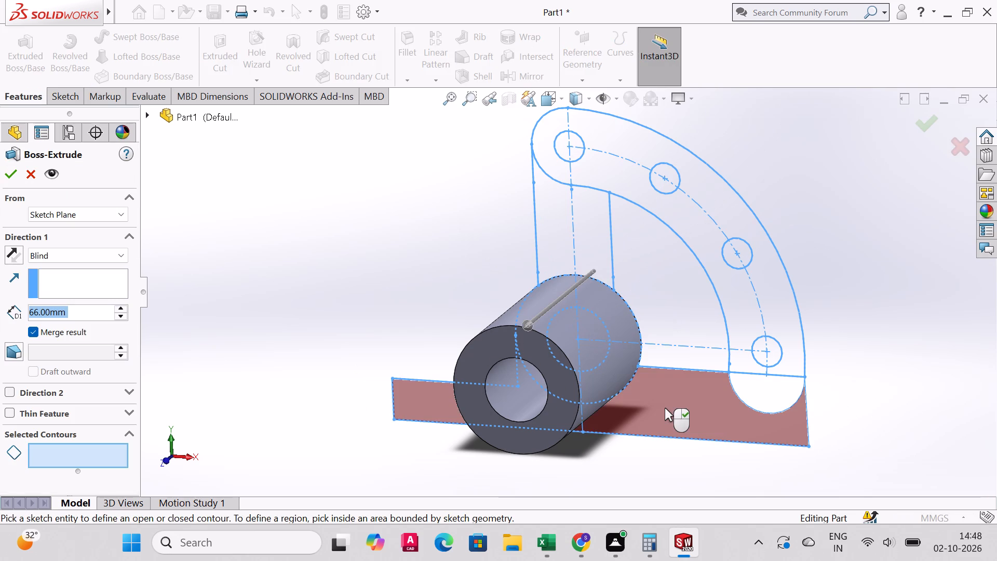
pyautogui.click(665, 408)
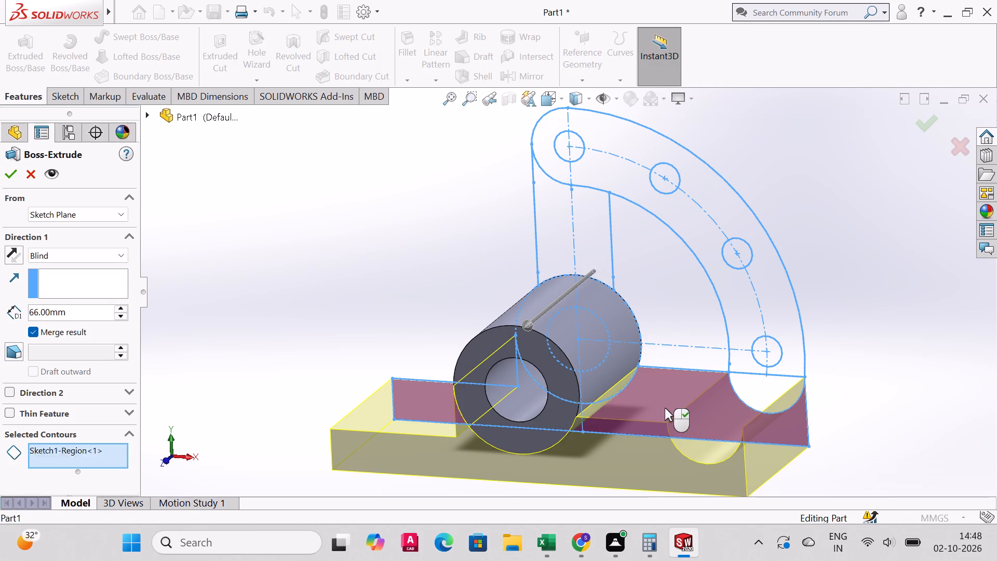
pyautogui.scroll(-1, 665, 408)
pyautogui.moveTo(665, 408); pyautogui.dragTo(730, 398, button='middle')
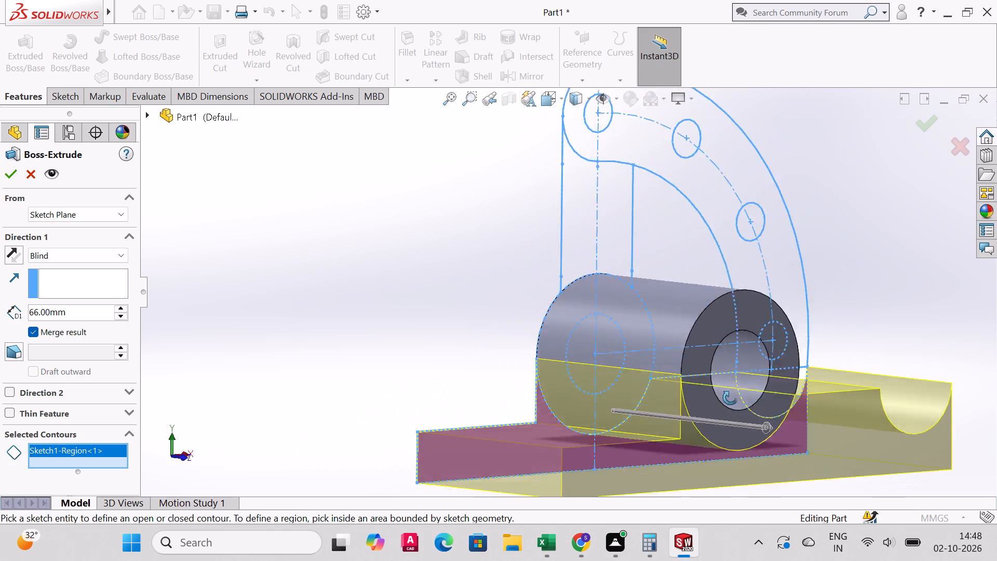
pyautogui.moveTo(730, 398); pyautogui.dragTo(740, 414, button='middle')
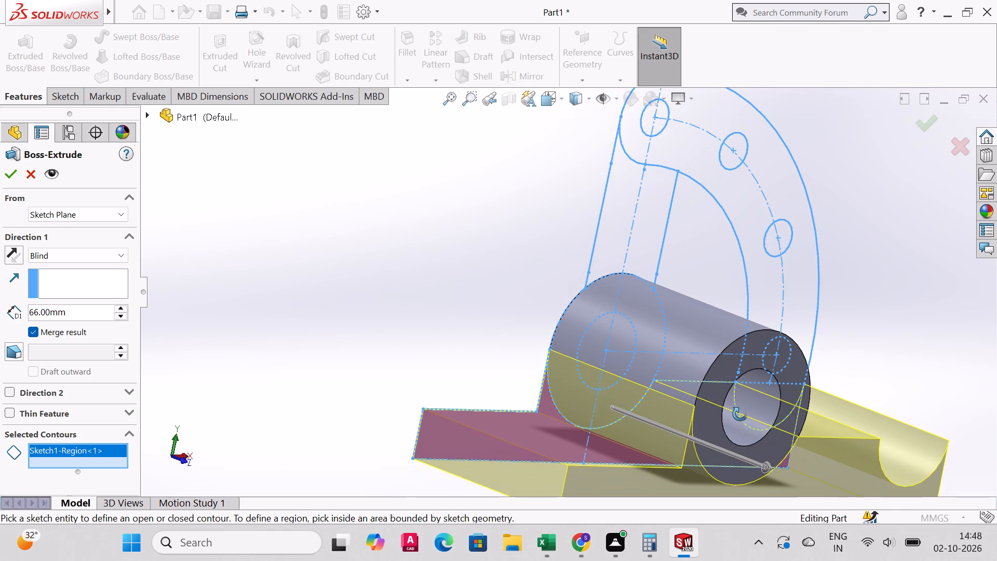
pyautogui.moveTo(740, 414); pyautogui.dragTo(665, 411, button='middle')
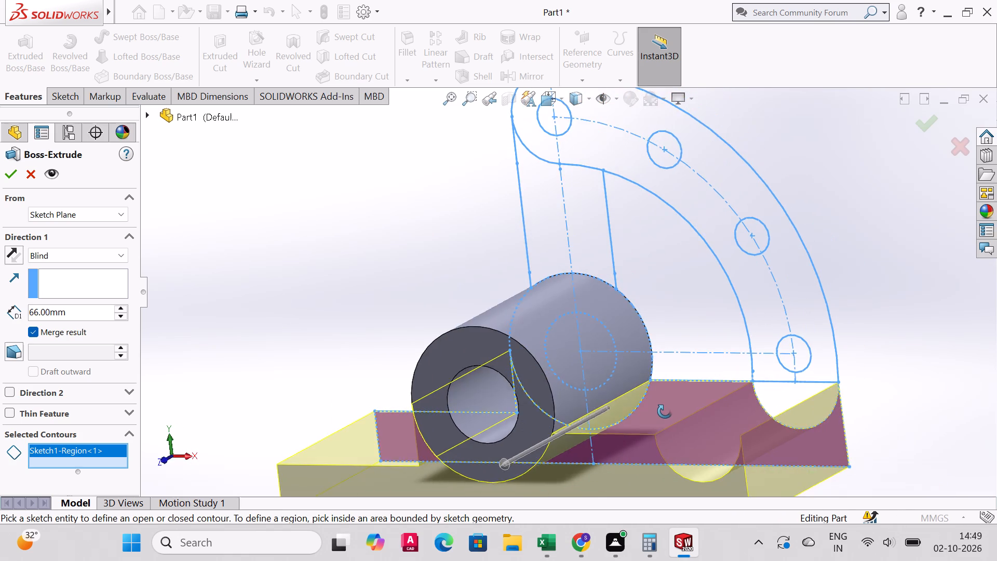
pyautogui.moveTo(665, 411); pyautogui.dragTo(686, 400, button='middle')
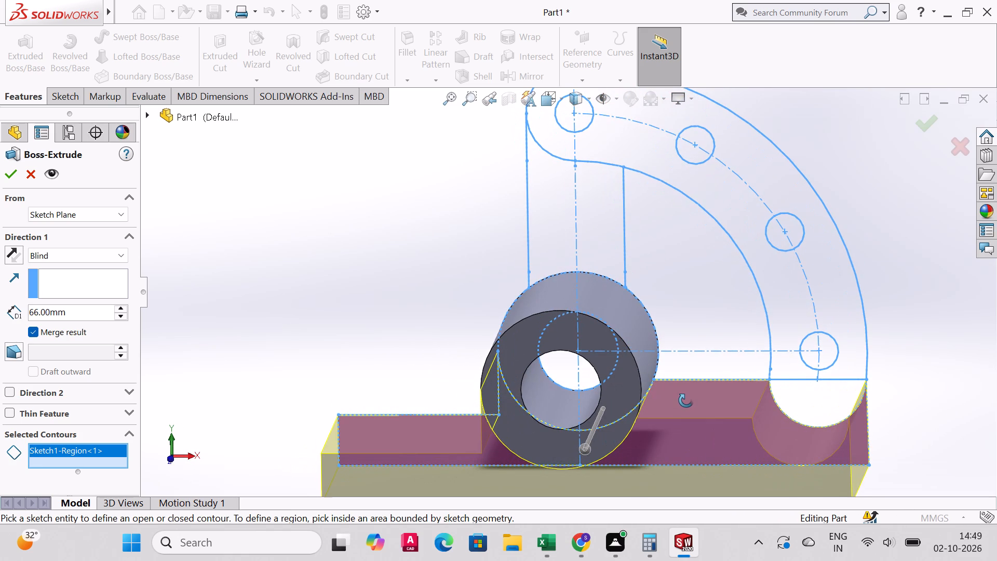
pyautogui.moveTo(686, 400); pyautogui.dragTo(686, 407, button='middle')
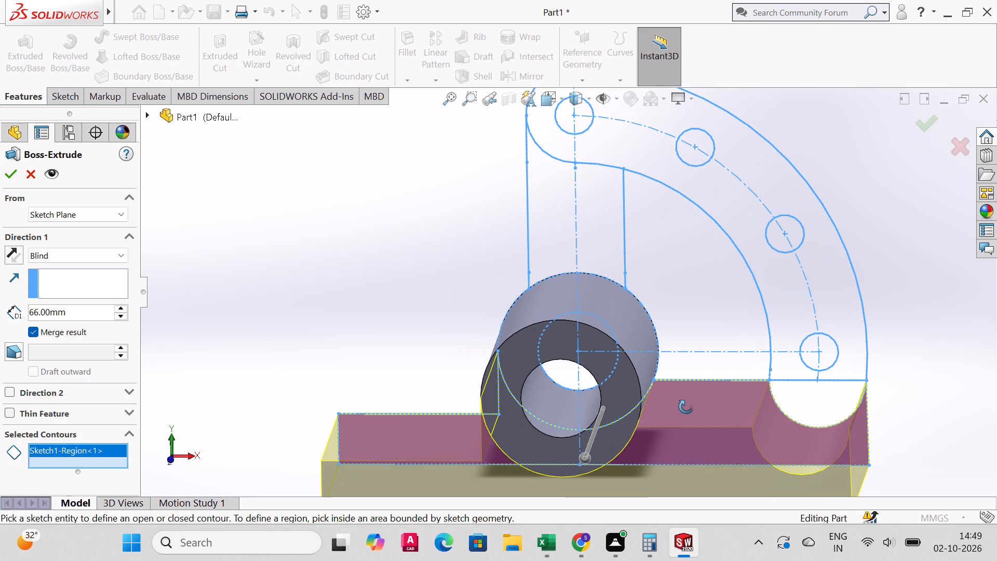
pyautogui.moveTo(686, 407); pyautogui.dragTo(683, 403, button='middle')
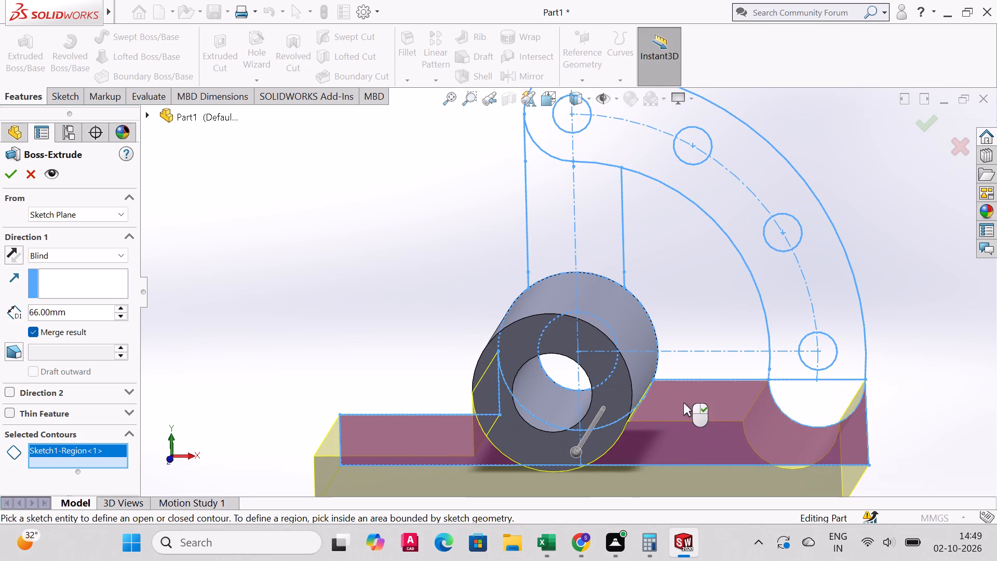
pyautogui.click(800, 400)
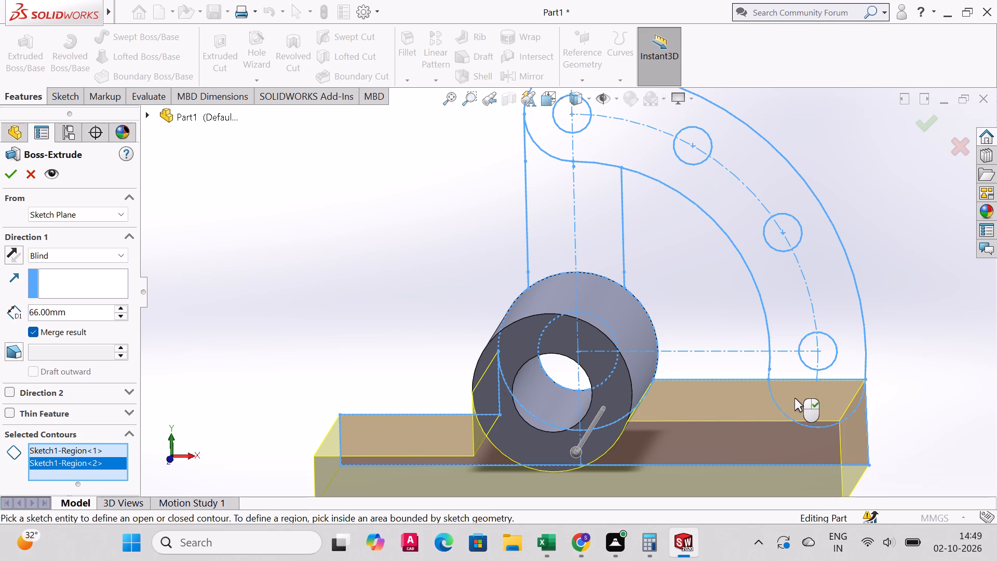
pyautogui.moveTo(794, 397); pyautogui.dragTo(731, 463, button='middle')
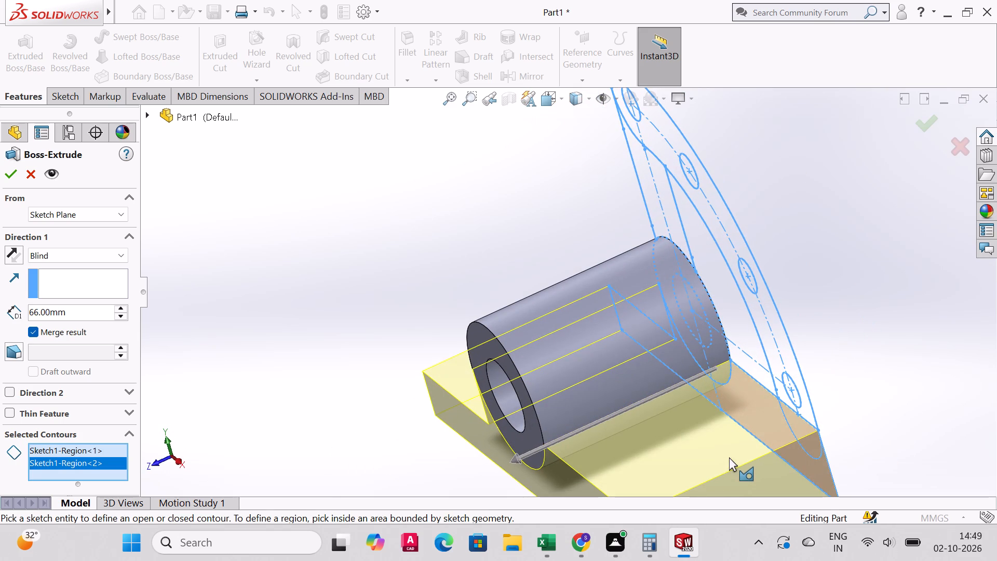
# Extrude the selected base regions 56 mm with the Mid Plane end condition, merged with the hub.
pyautogui.moveTo(85, 317); pyautogui.dragTo(62, 317)
pyautogui.moveTo(62, 317); pyautogui.dragTo(0, 329)
pyautogui.write('56')
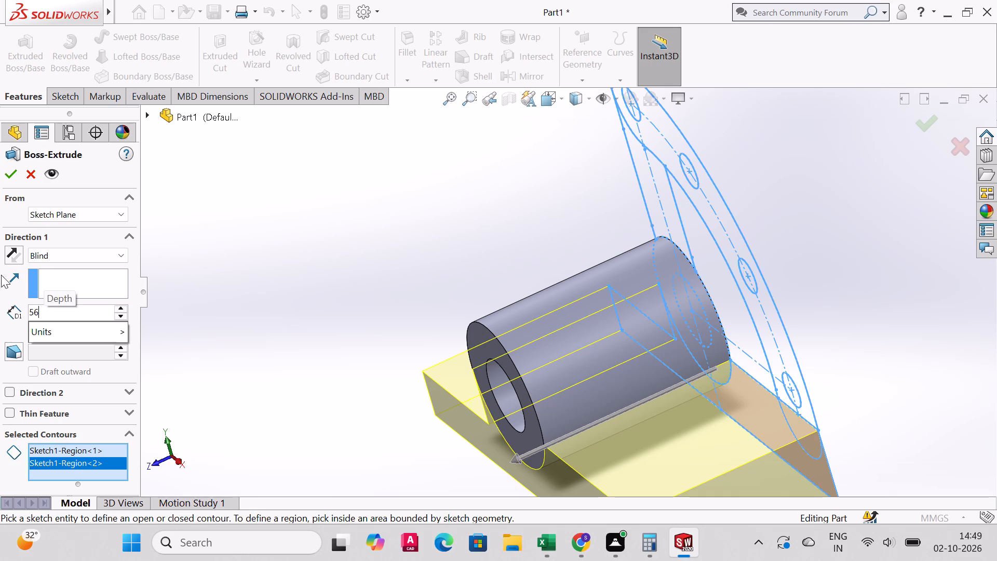
pyautogui.click(9, 177)
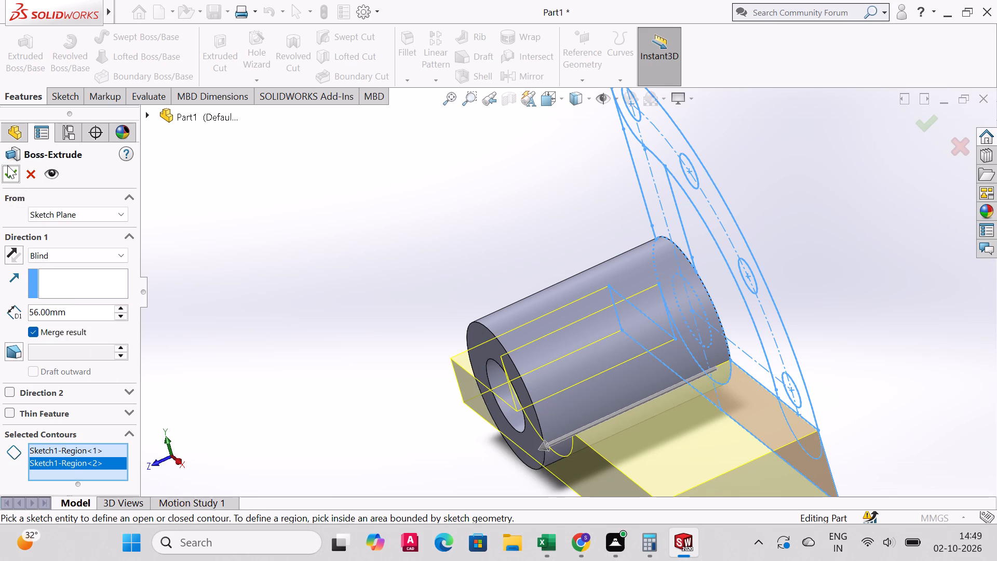
pyautogui.click(106, 255)
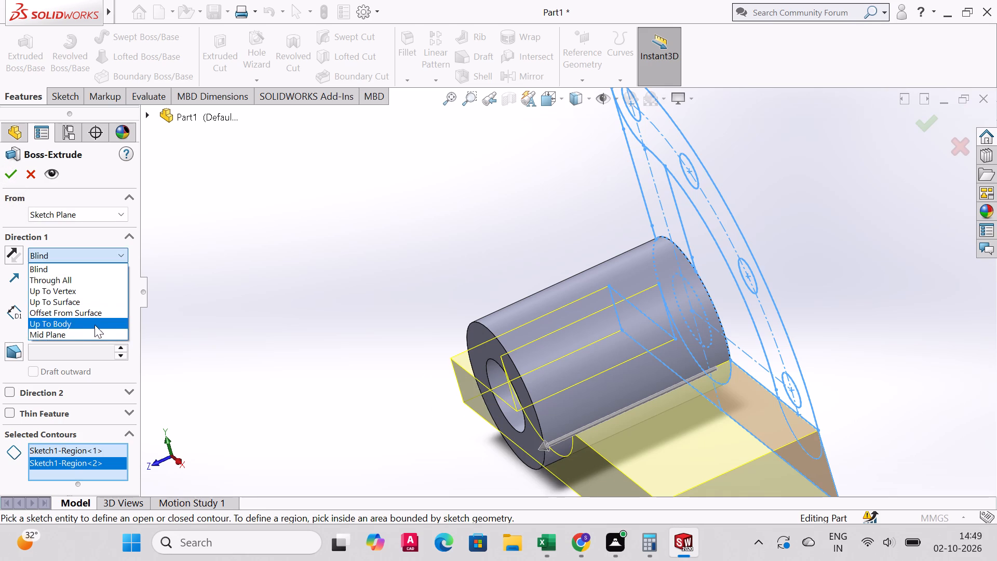
pyautogui.click(95, 329)
pyautogui.moveTo(368, 328); pyautogui.dragTo(344, 296, button='middle')
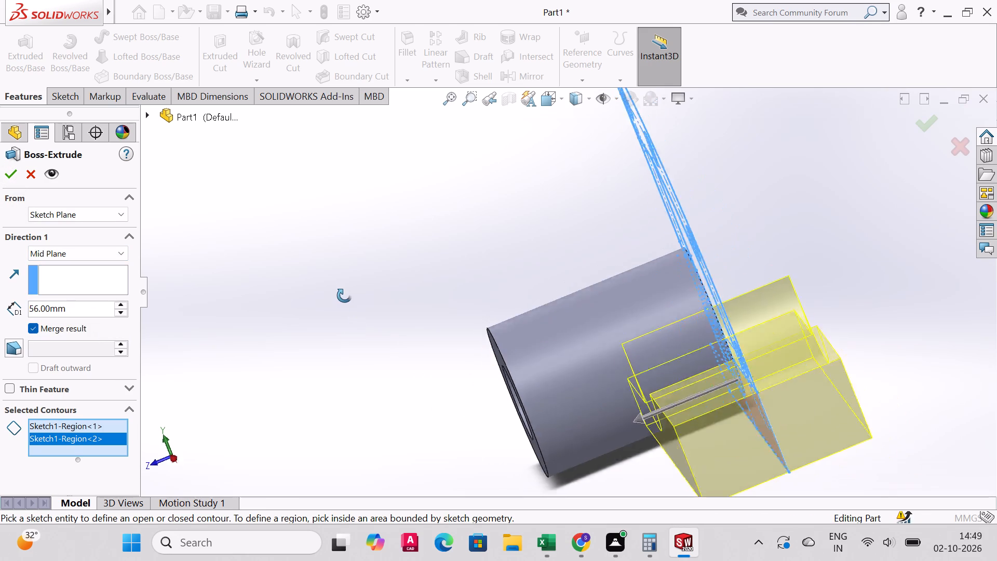
pyautogui.moveTo(344, 296); pyautogui.dragTo(360, 321, button='middle')
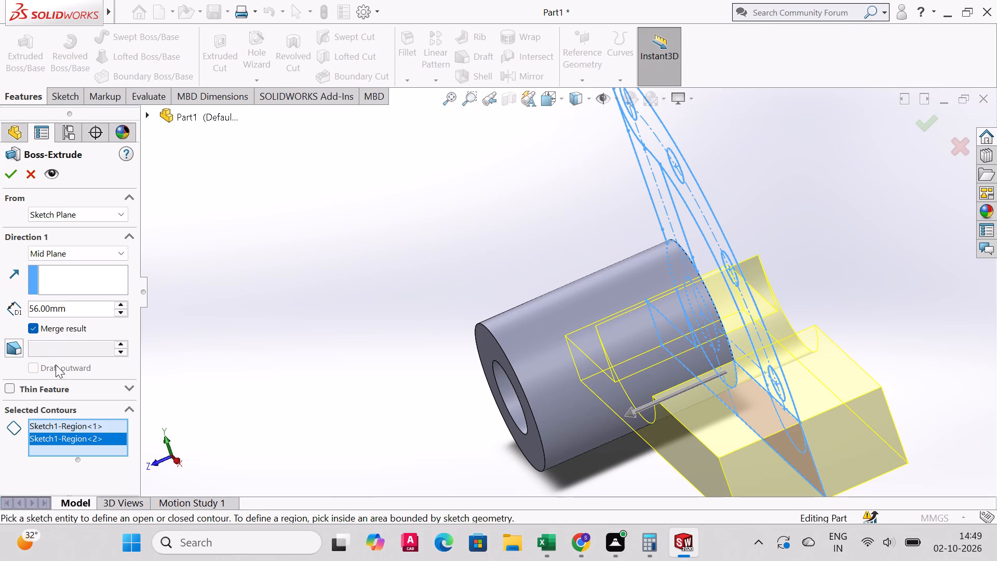
pyautogui.click(100, 427)
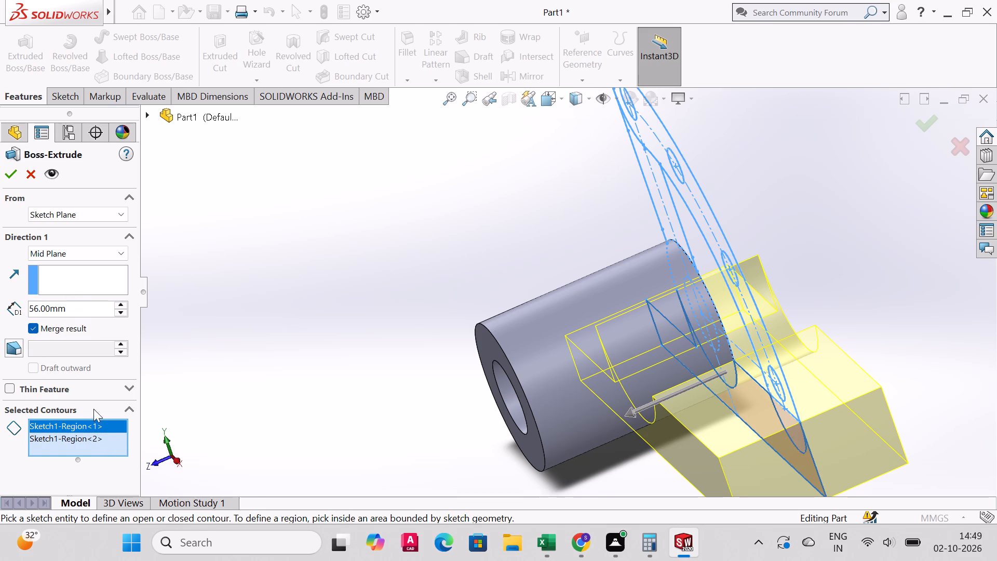
pyautogui.click(89, 436)
pyautogui.click(91, 425)
pyautogui.click(11, 173)
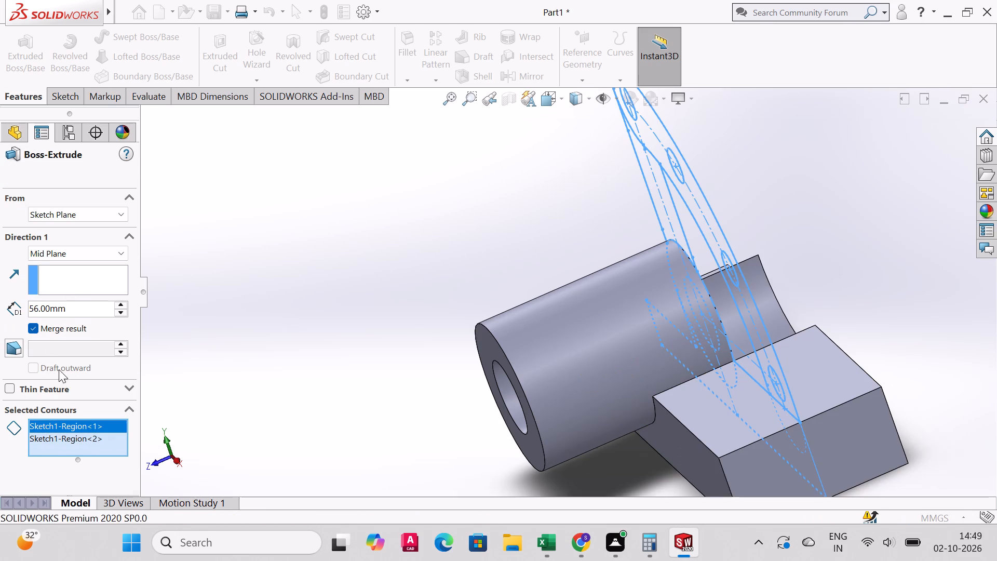
# Edit the hub extrusion to use the Mid Plane end condition.
pyautogui.click(76, 339)
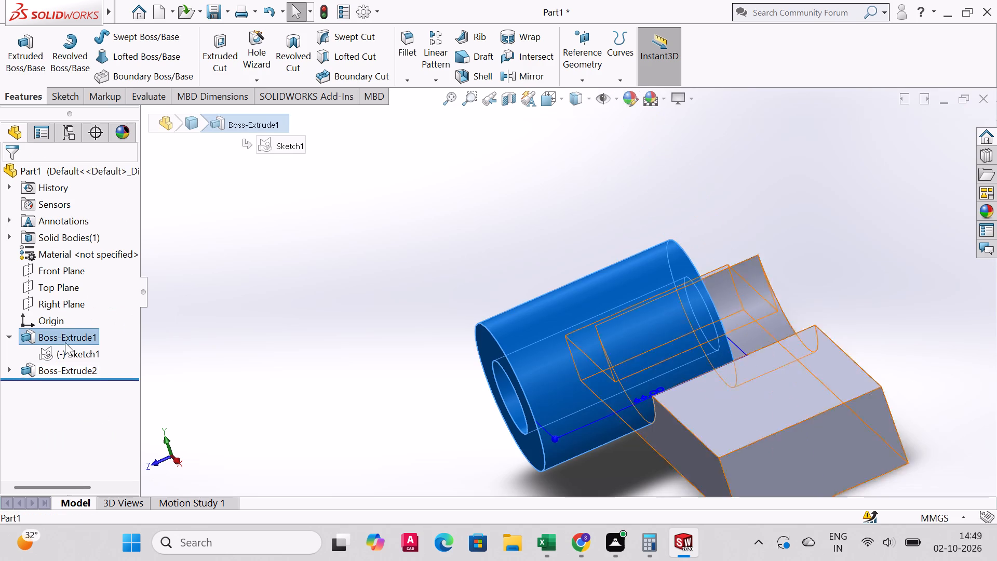
pyautogui.click(22, 335)
pyautogui.click(42, 299)
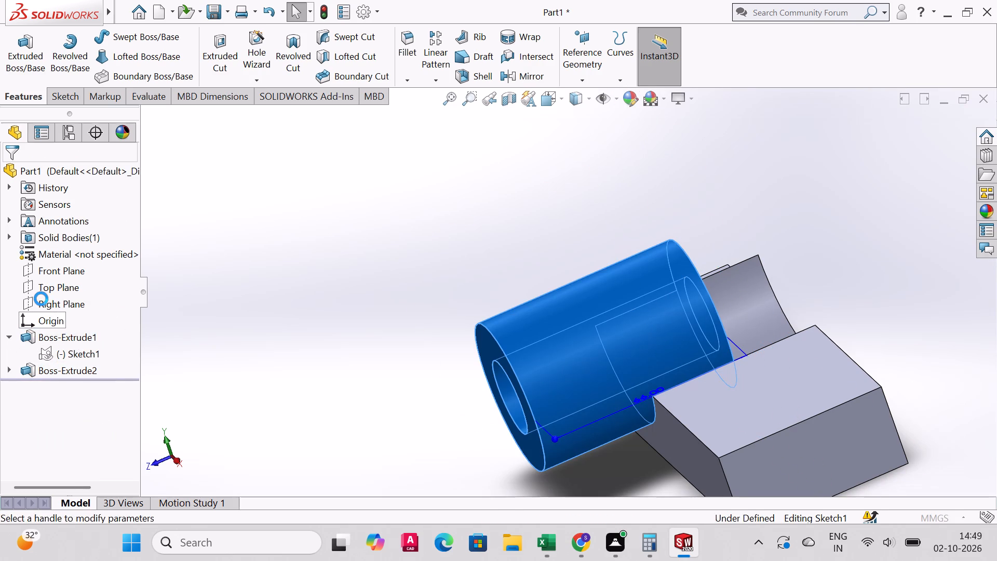
pyautogui.click(88, 253)
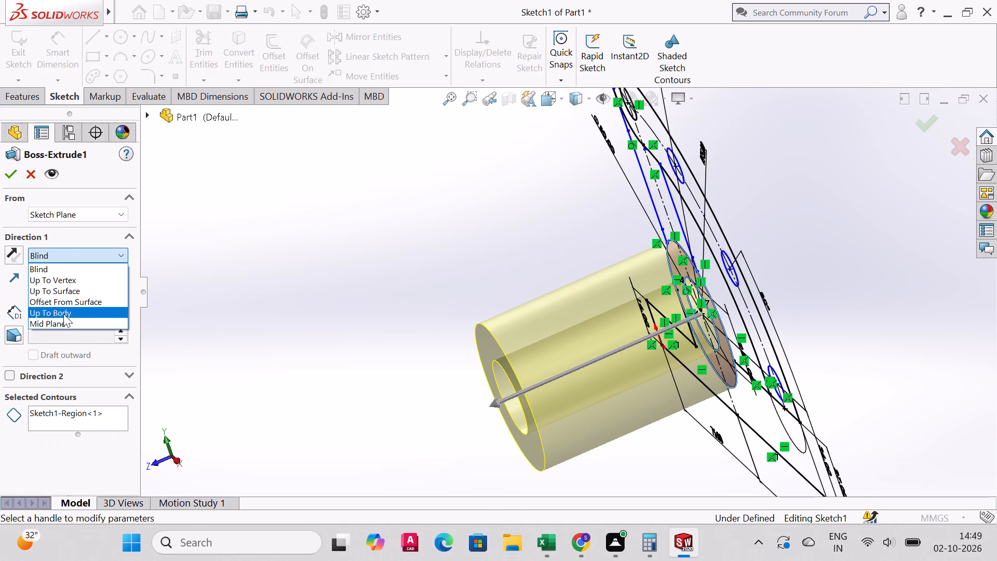
pyautogui.click(61, 322)
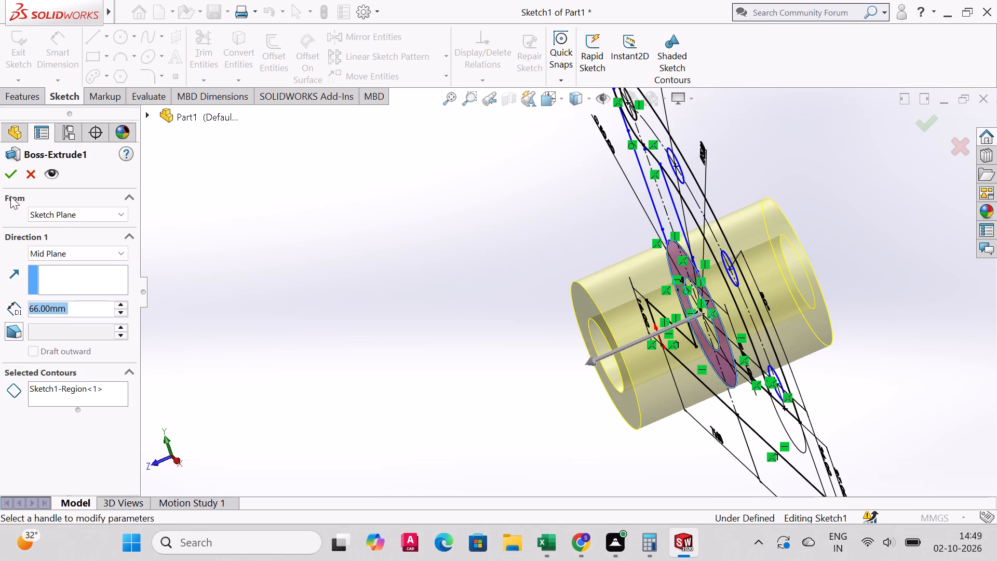
pyautogui.click(10, 176)
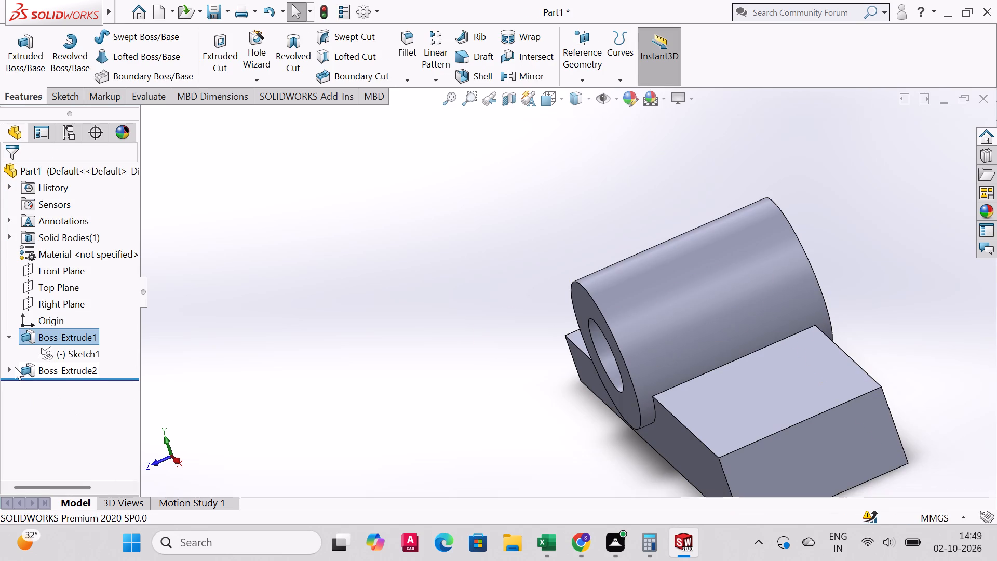
# Start a boss extrusion of the profile sketch, selecting the curved arm region and the half-round region below its lower end as contours.
pyautogui.moveTo(381, 368); pyautogui.dragTo(362, 360, button='middle')
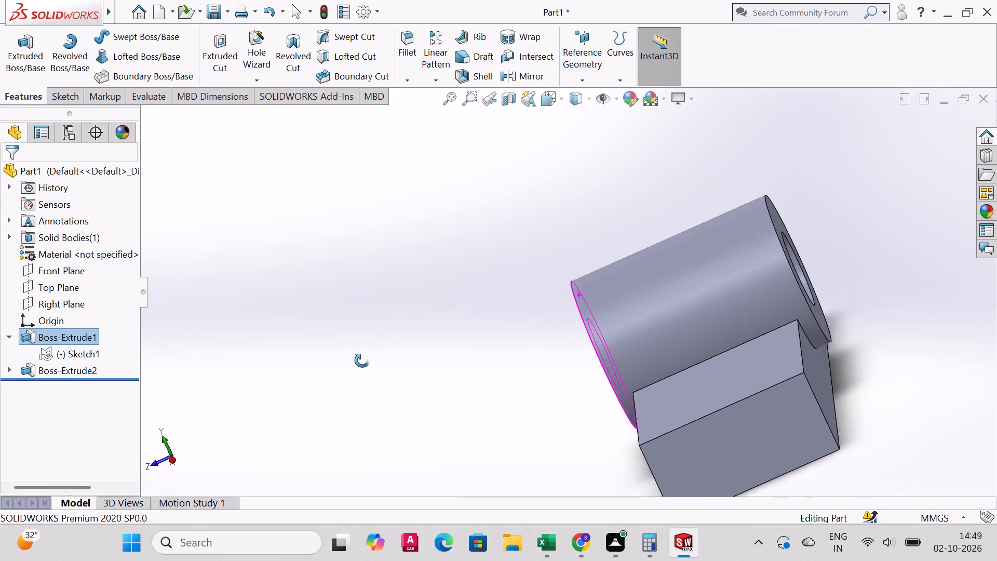
pyautogui.moveTo(362, 360); pyautogui.dragTo(429, 344, button='middle')
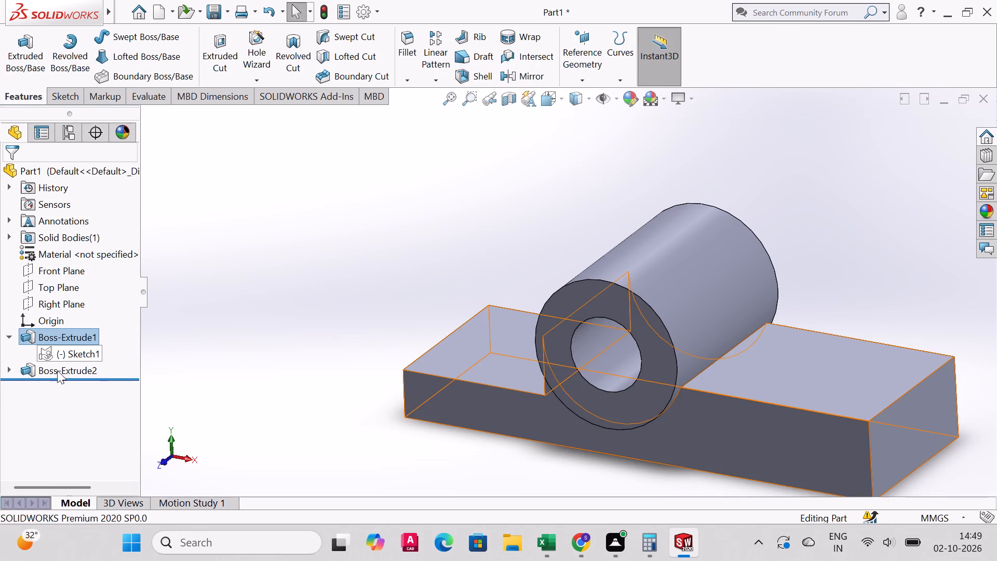
pyautogui.click(5, 366)
pyautogui.click(61, 391)
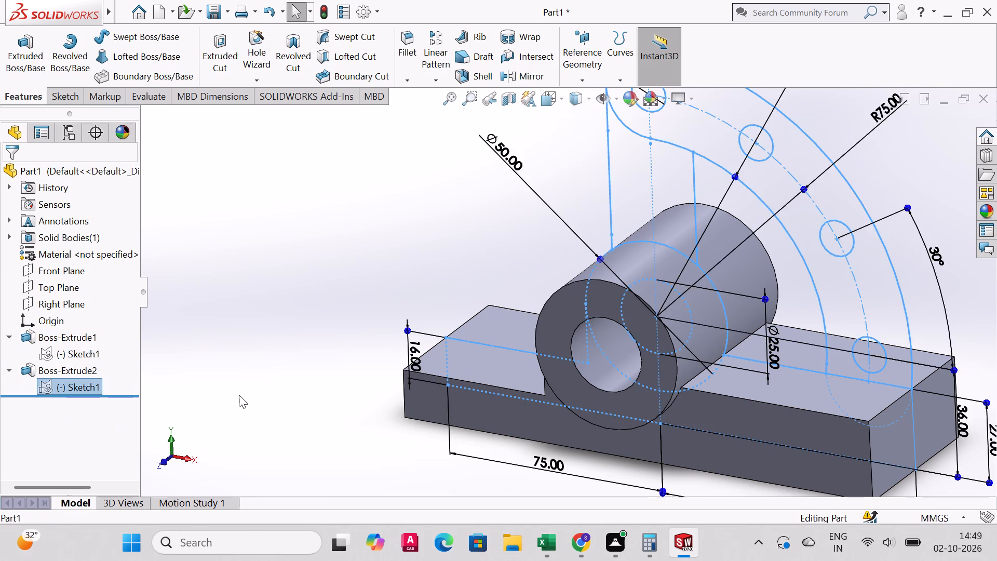
pyautogui.moveTo(311, 379); pyautogui.dragTo(304, 372, button='middle')
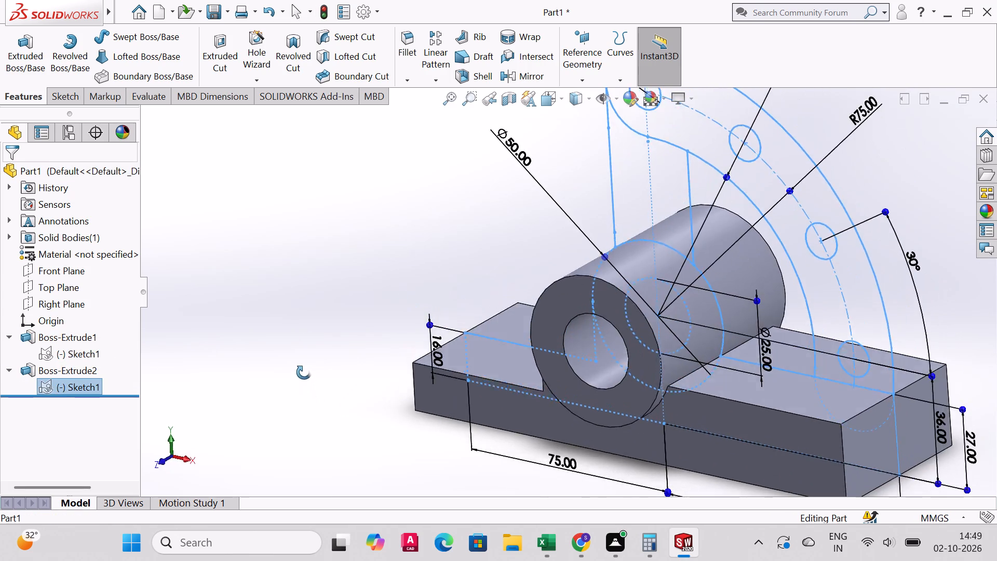
pyautogui.moveTo(304, 372); pyautogui.dragTo(266, 415, button='middle')
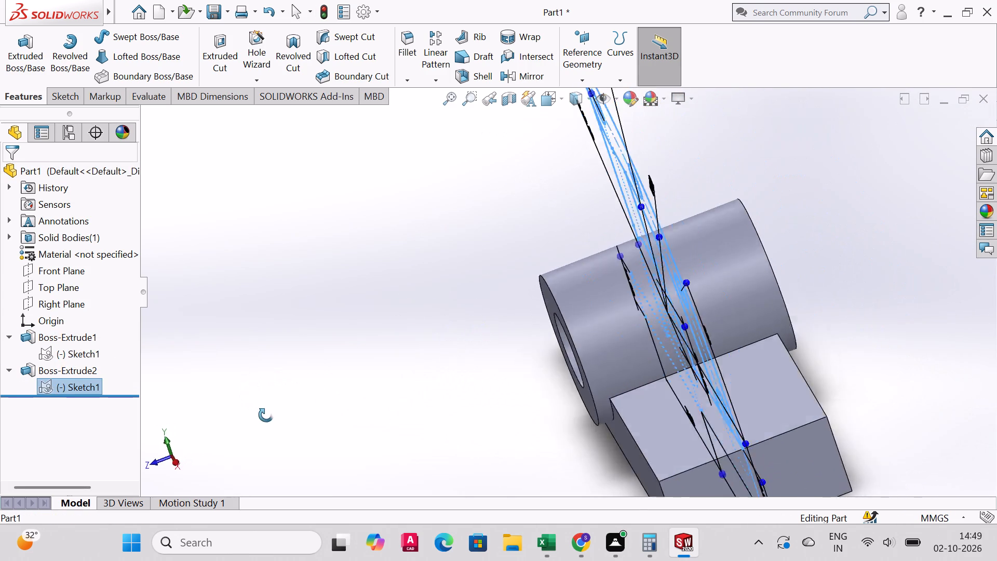
pyautogui.moveTo(266, 415); pyautogui.dragTo(286, 415, button='middle')
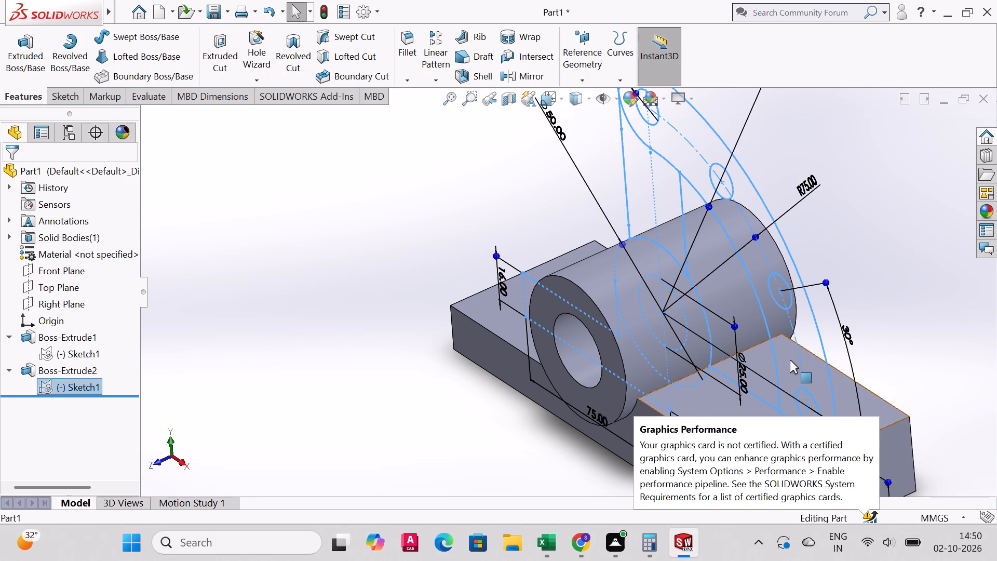
pyautogui.moveTo(715, 358); pyautogui.dragTo(740, 354, button='middle')
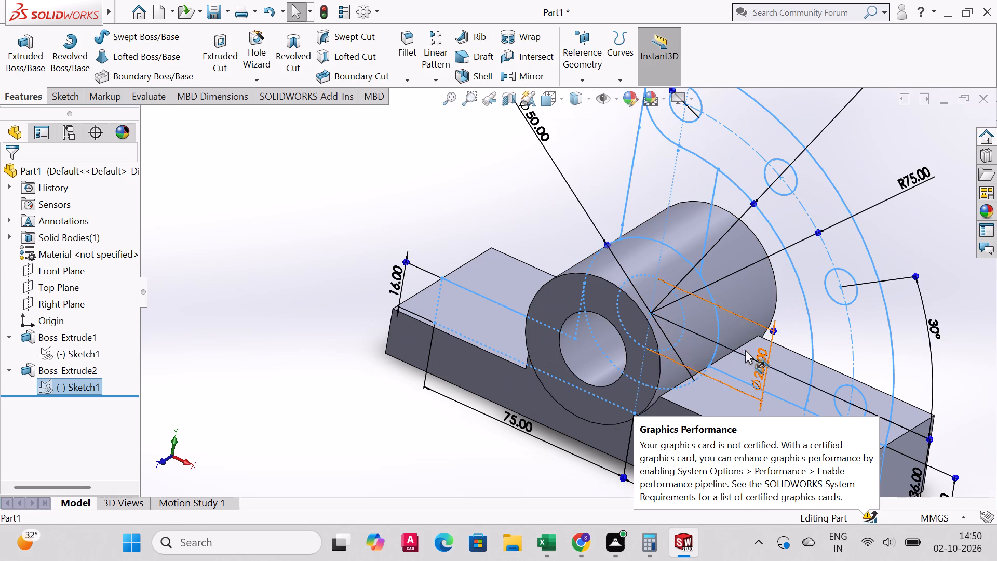
pyautogui.click(23, 47)
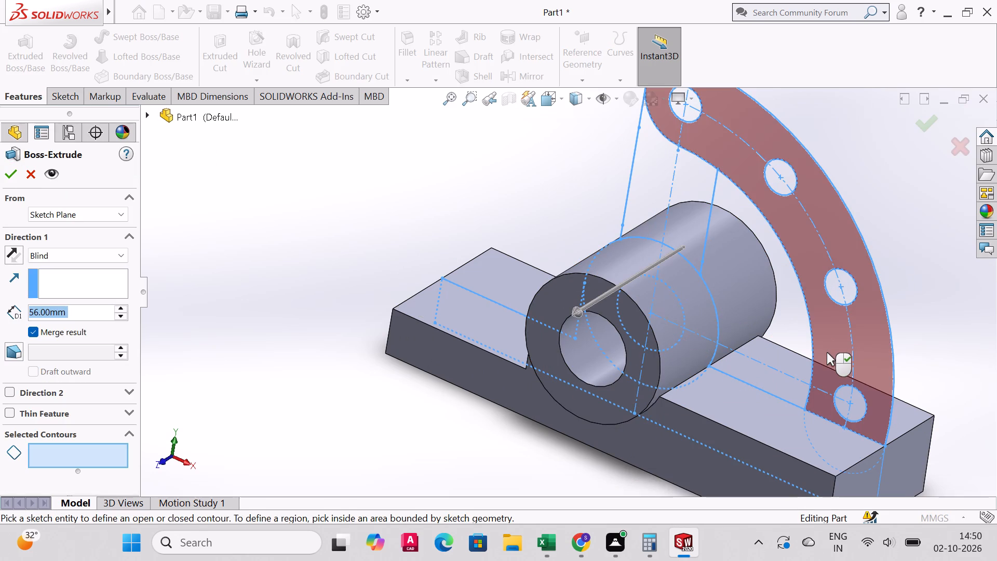
pyautogui.click(820, 341)
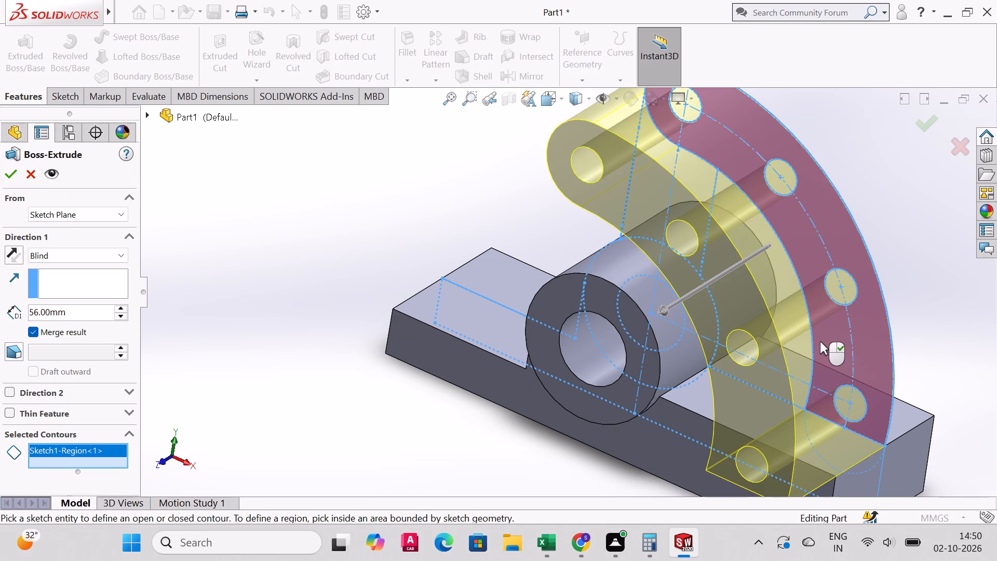
pyautogui.click(864, 464)
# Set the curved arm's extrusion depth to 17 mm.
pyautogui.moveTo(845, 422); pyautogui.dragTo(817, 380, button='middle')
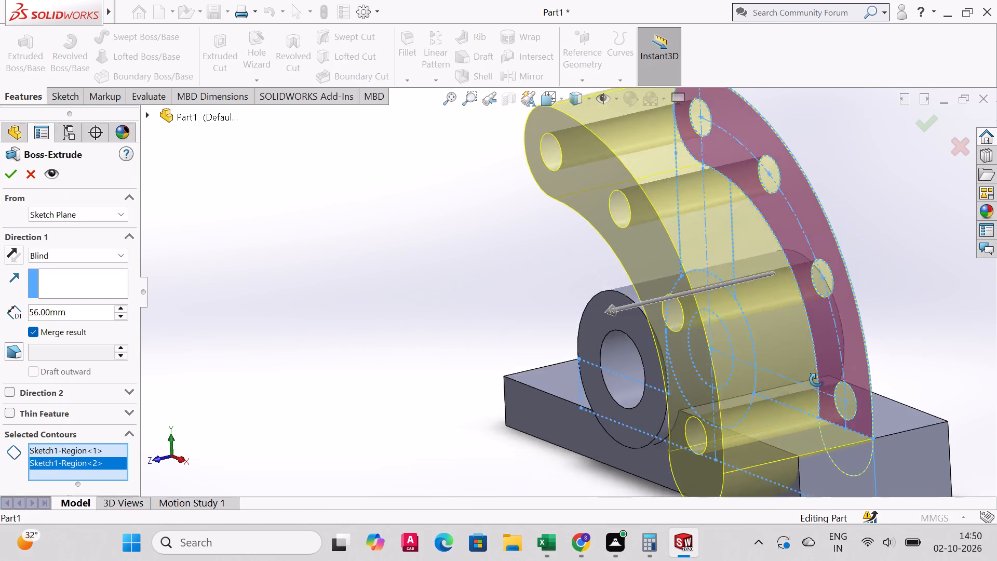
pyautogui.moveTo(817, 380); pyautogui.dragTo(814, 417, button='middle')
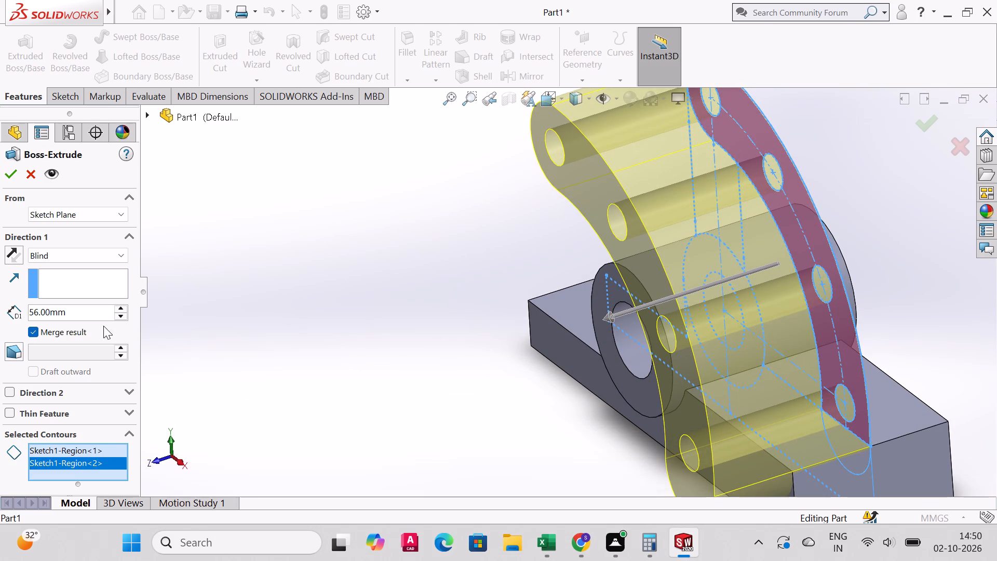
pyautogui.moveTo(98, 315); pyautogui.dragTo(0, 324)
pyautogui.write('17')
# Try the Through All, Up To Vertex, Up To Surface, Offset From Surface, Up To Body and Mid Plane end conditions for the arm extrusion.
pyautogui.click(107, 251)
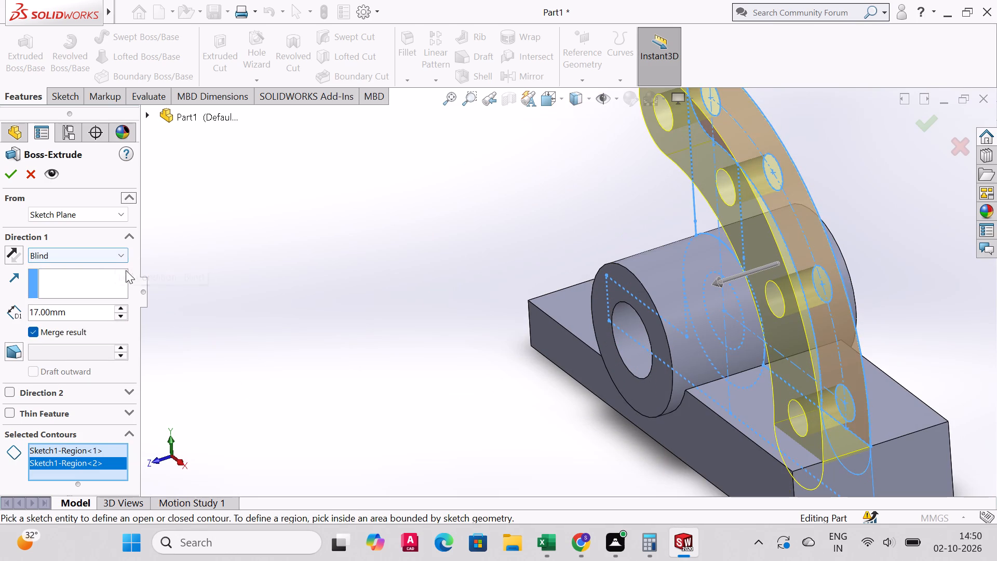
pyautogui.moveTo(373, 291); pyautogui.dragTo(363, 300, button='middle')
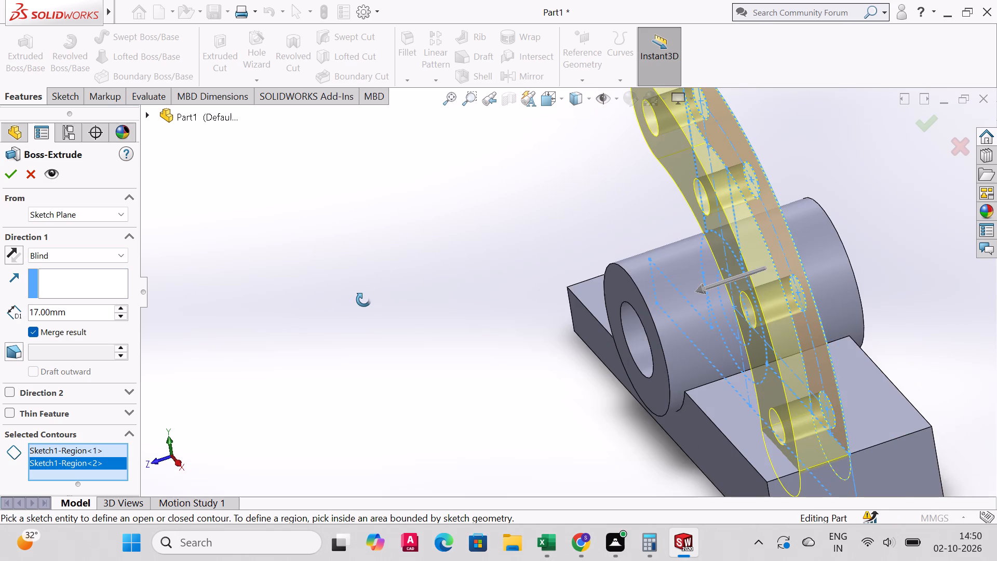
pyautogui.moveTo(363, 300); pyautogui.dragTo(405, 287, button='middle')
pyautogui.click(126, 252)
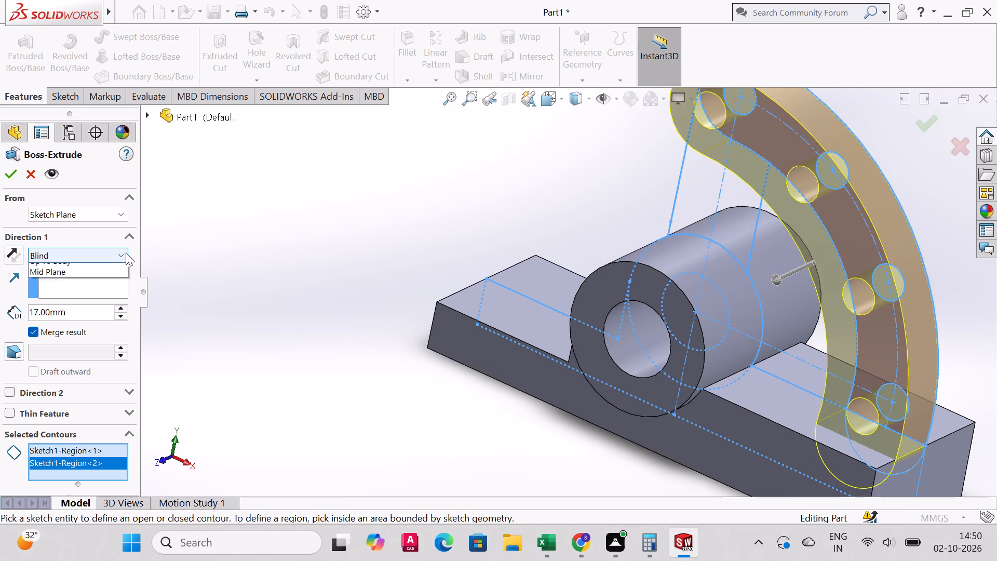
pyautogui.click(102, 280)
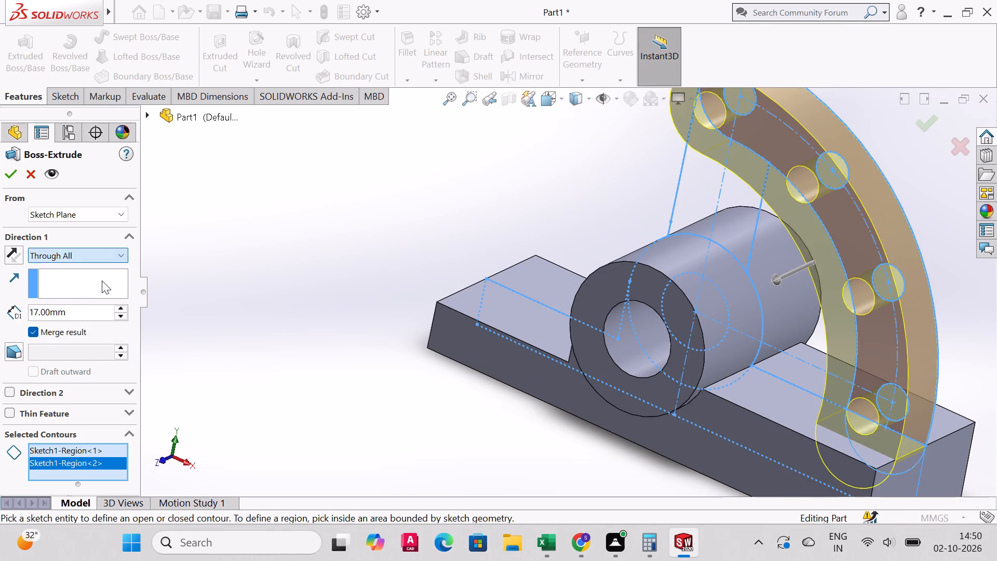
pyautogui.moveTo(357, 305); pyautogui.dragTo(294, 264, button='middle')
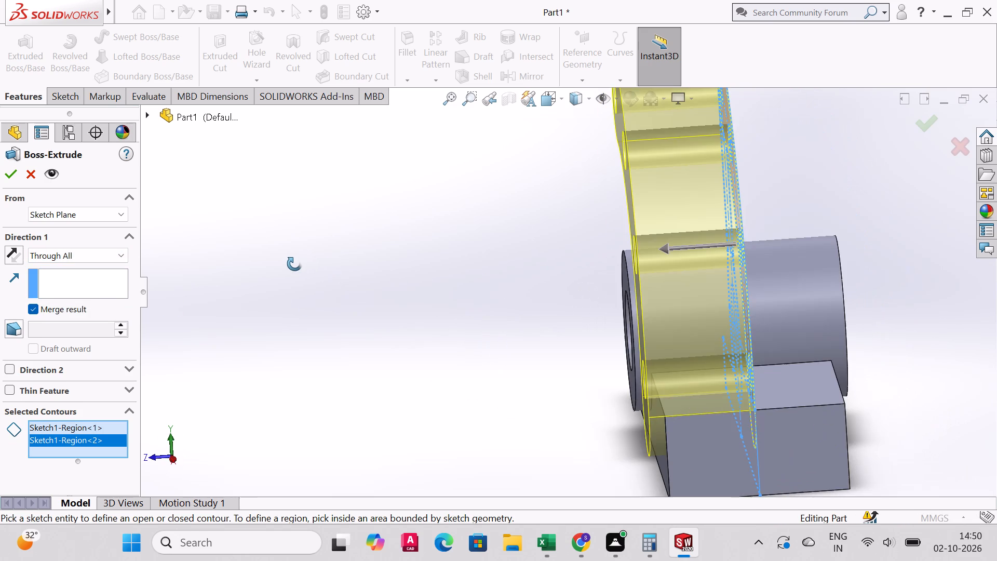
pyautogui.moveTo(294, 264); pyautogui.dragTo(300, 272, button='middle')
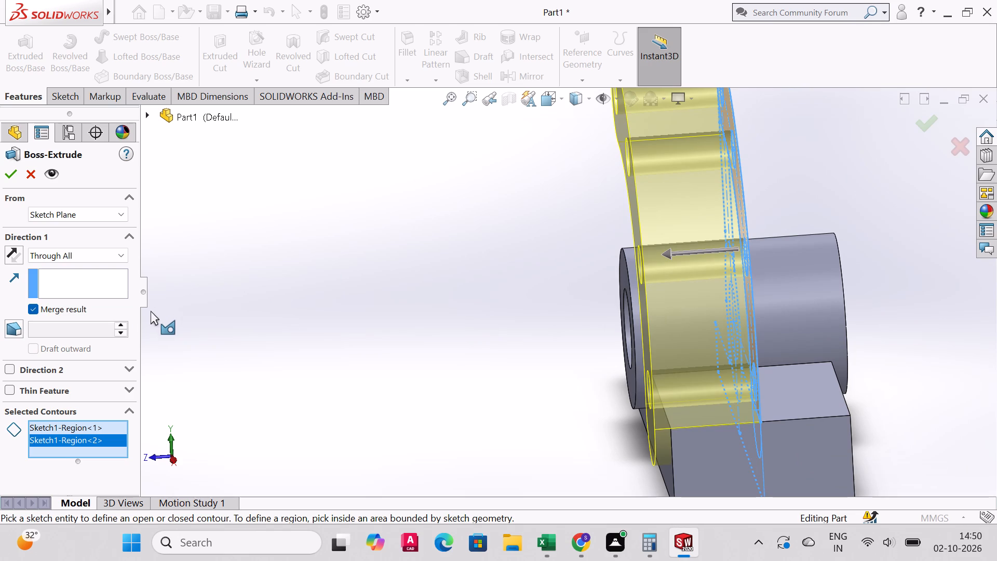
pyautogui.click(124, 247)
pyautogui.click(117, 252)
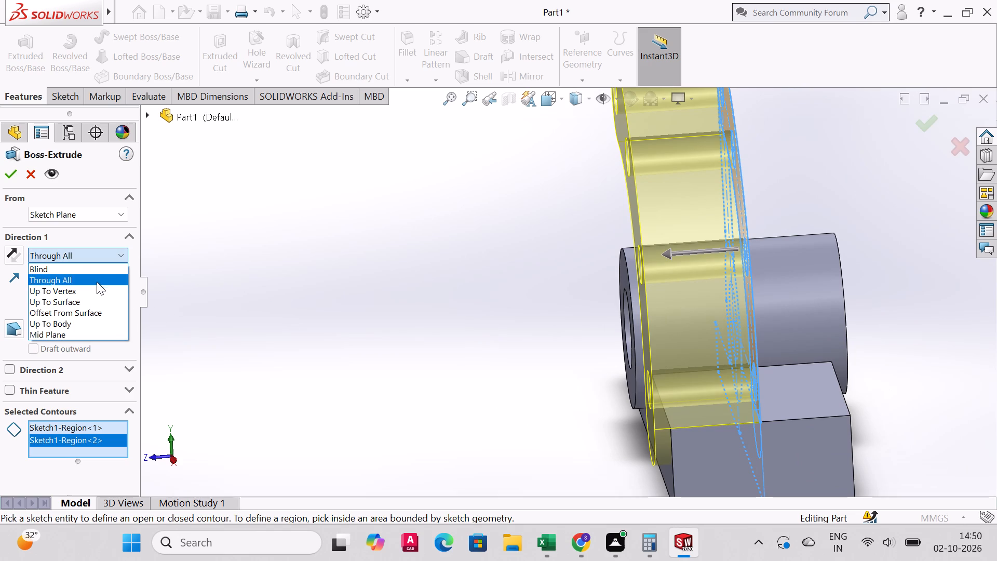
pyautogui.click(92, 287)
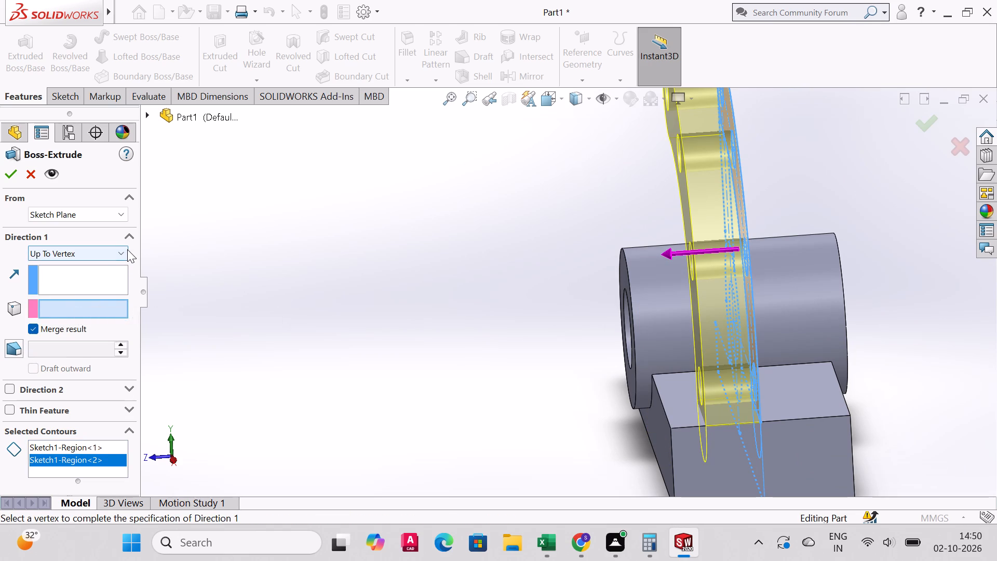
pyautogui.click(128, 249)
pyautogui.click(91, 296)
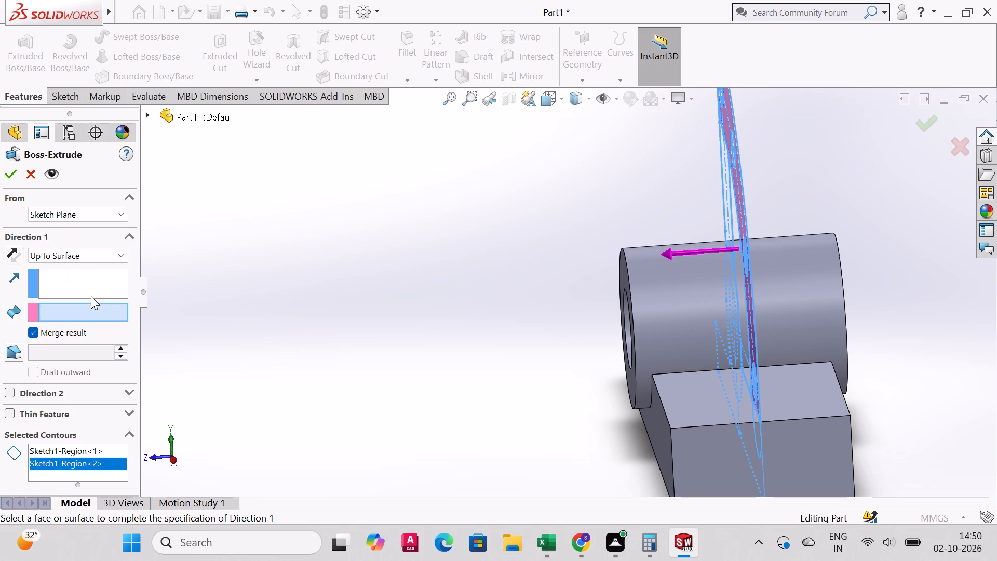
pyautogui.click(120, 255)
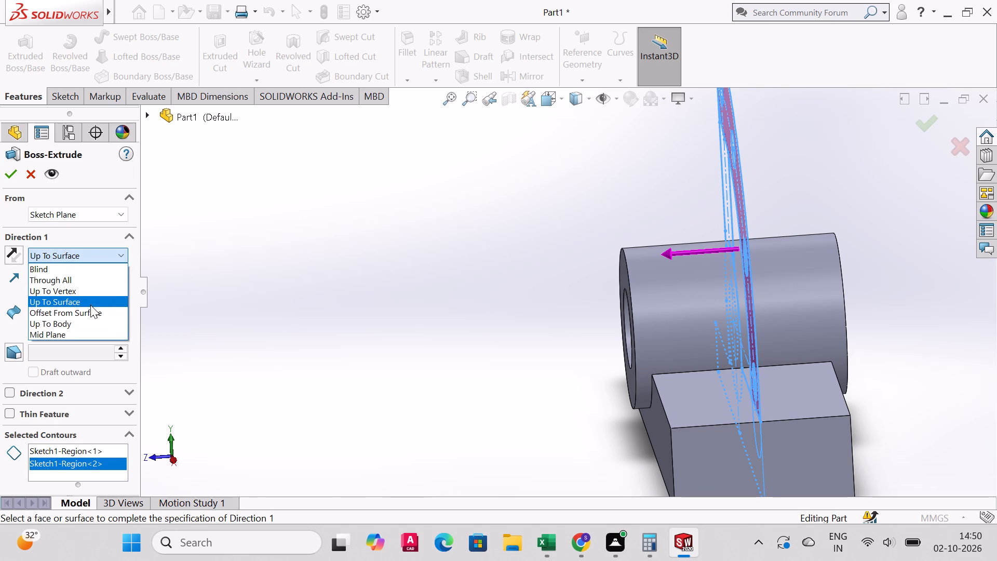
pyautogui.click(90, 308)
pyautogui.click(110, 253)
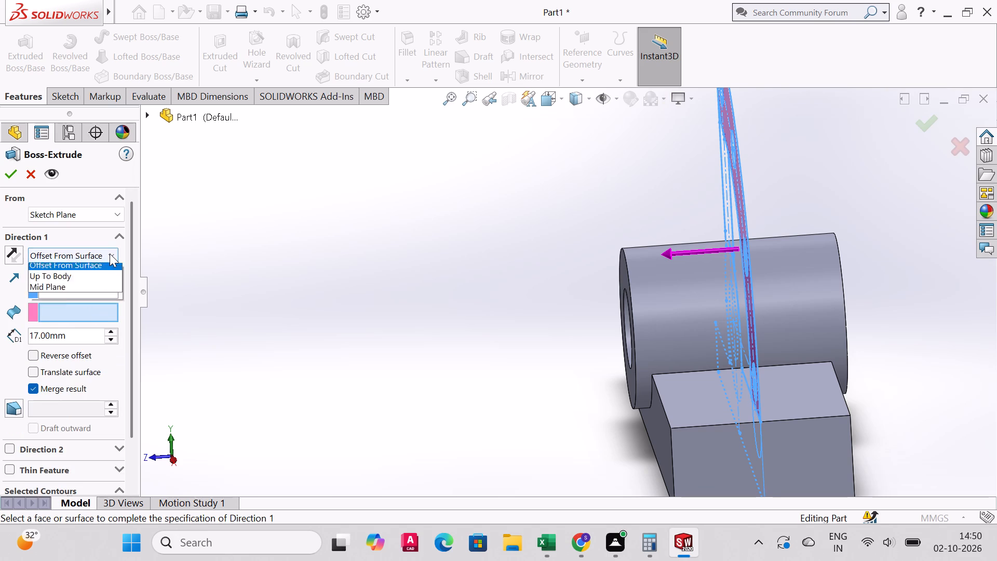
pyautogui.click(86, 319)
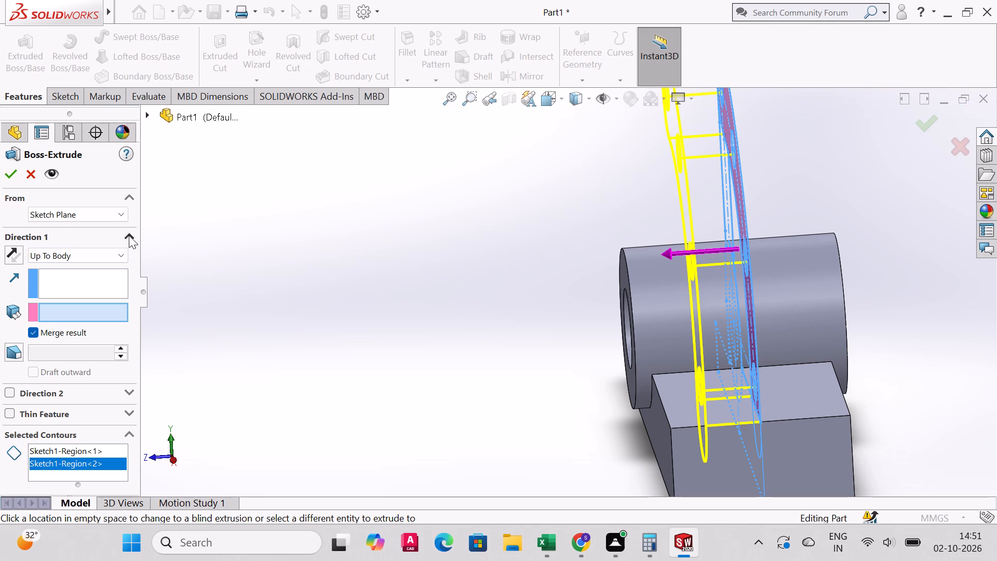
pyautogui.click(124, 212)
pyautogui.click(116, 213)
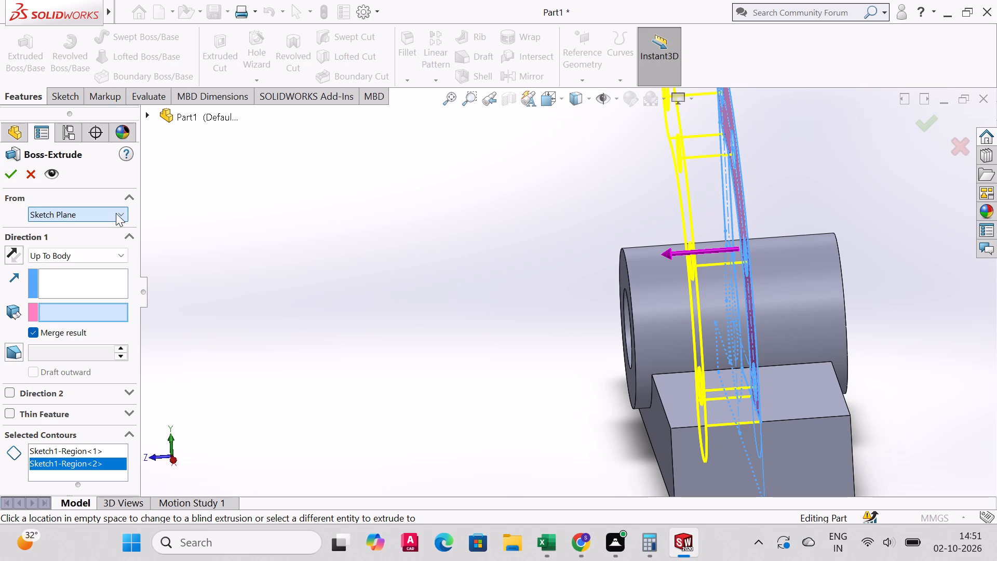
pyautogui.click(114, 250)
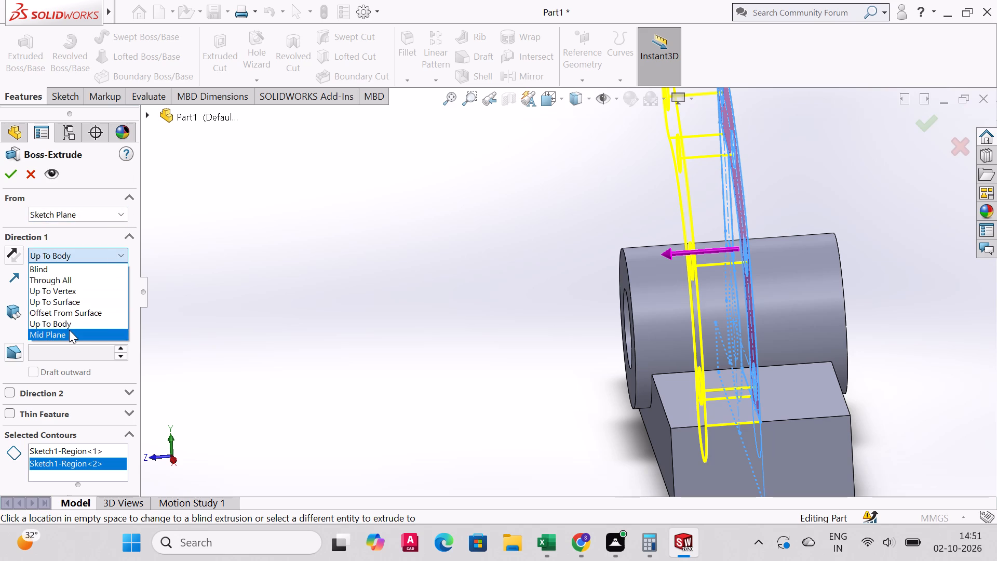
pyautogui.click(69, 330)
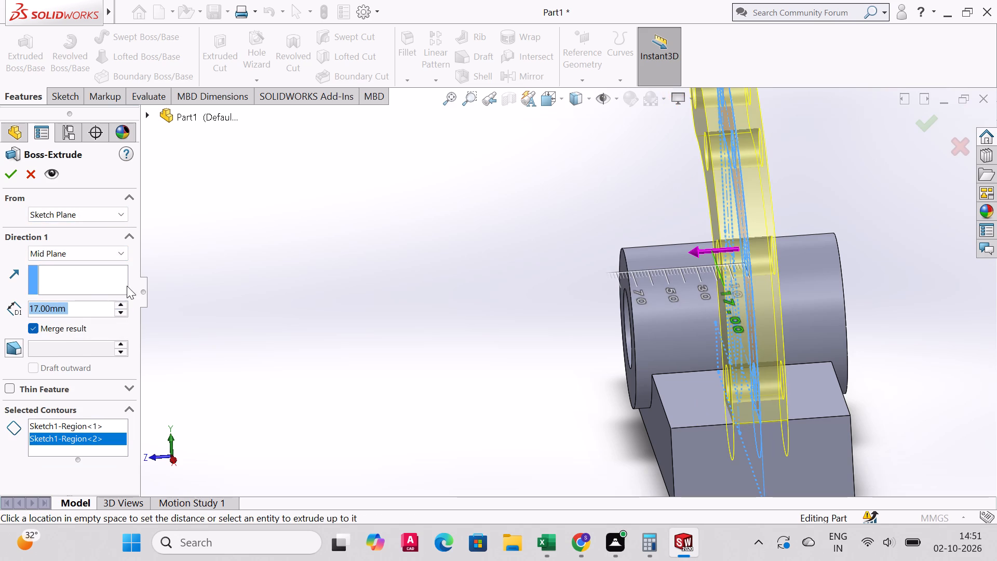
# Extrude the selected curved arm regions 17 mm with the Blind end condition, merged with the existing body.
pyautogui.click(124, 251)
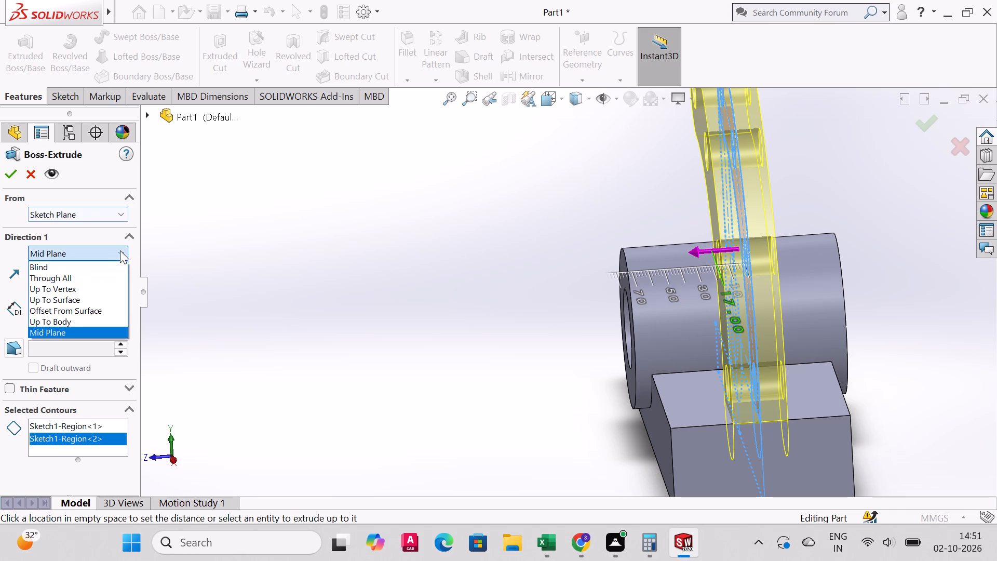
pyautogui.click(90, 261)
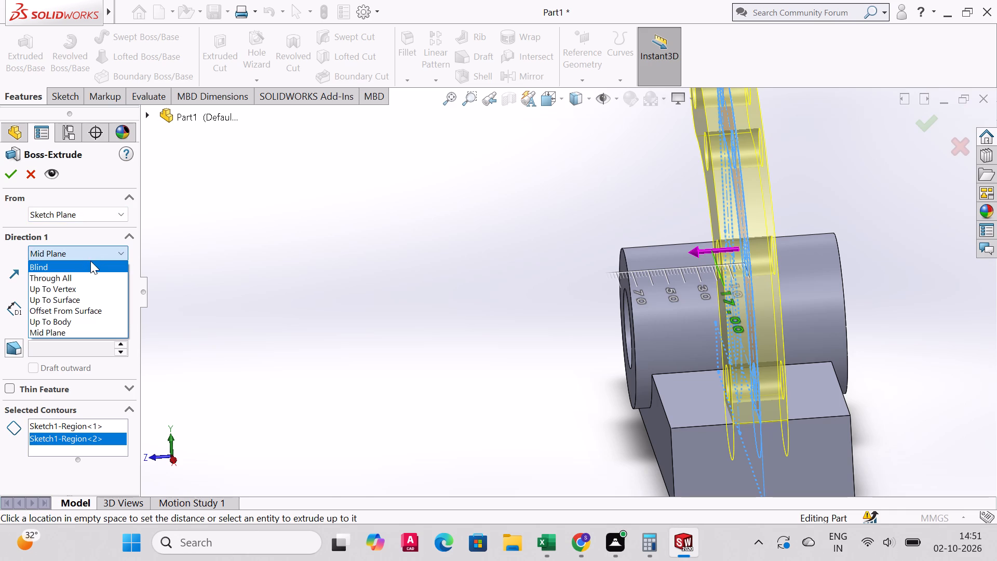
pyautogui.click(82, 266)
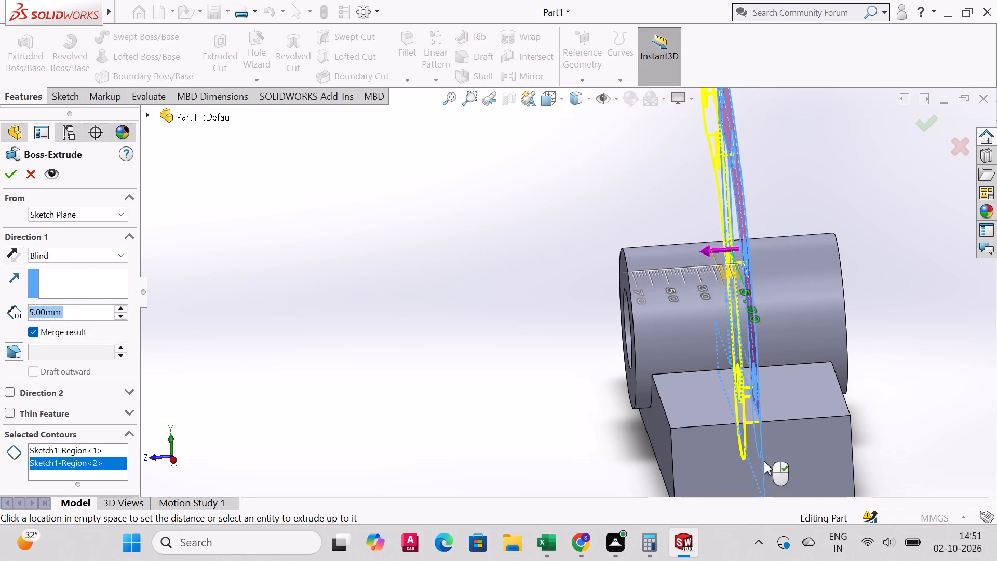
pyautogui.moveTo(678, 418); pyautogui.dragTo(732, 444, button='middle')
pyautogui.scroll(-1, 683, 418)
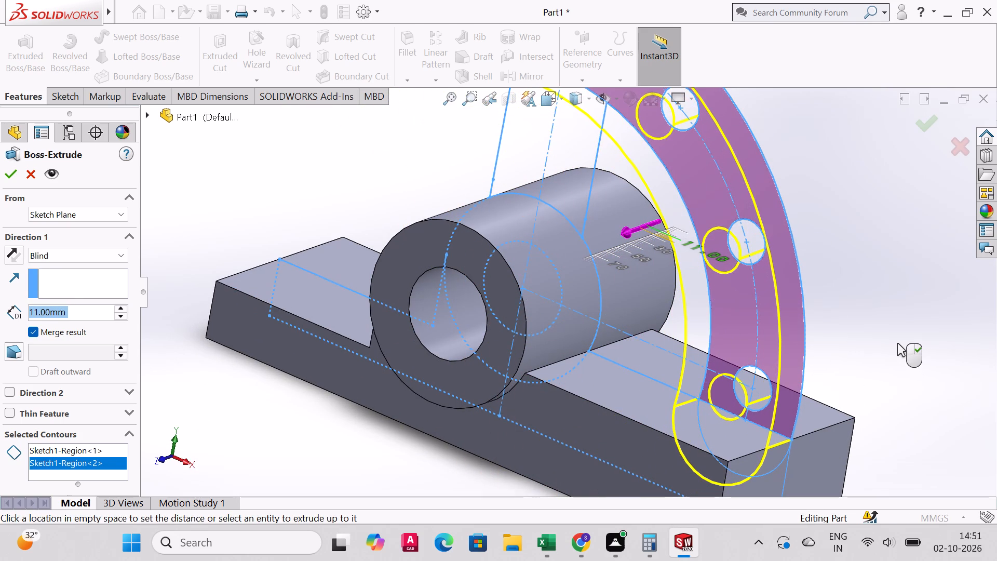
pyautogui.write('17')
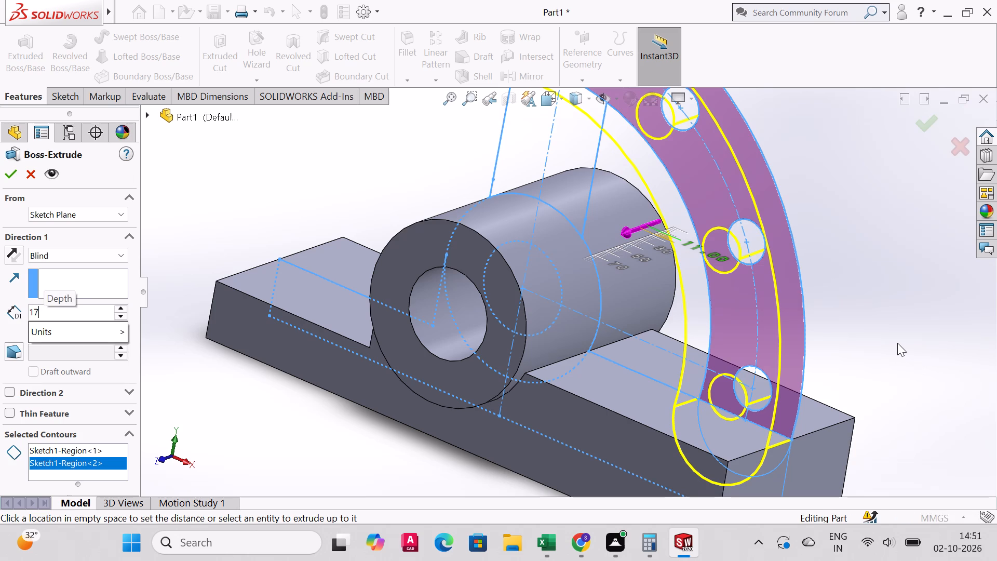
pyautogui.press('Return')
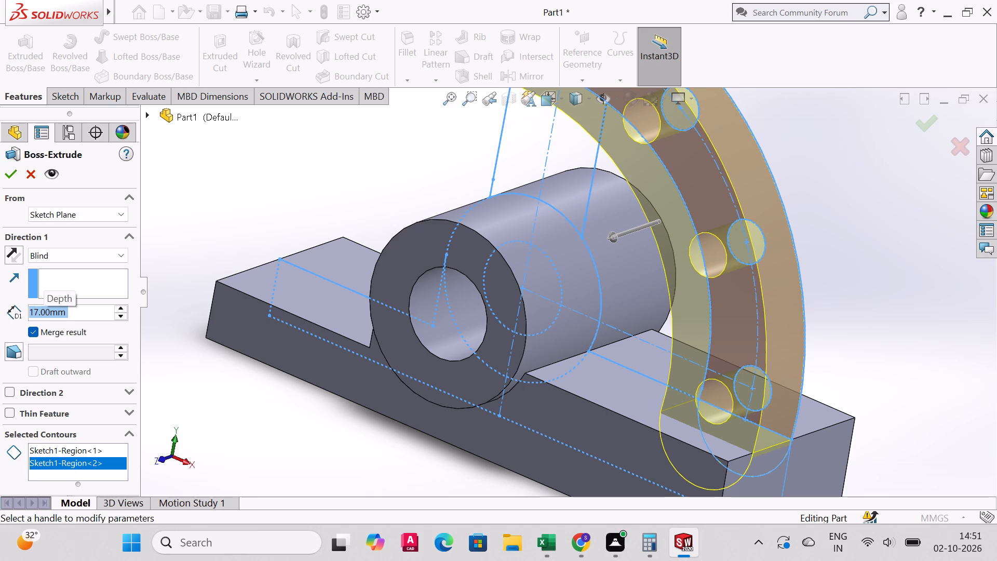
pyautogui.click(10, 177)
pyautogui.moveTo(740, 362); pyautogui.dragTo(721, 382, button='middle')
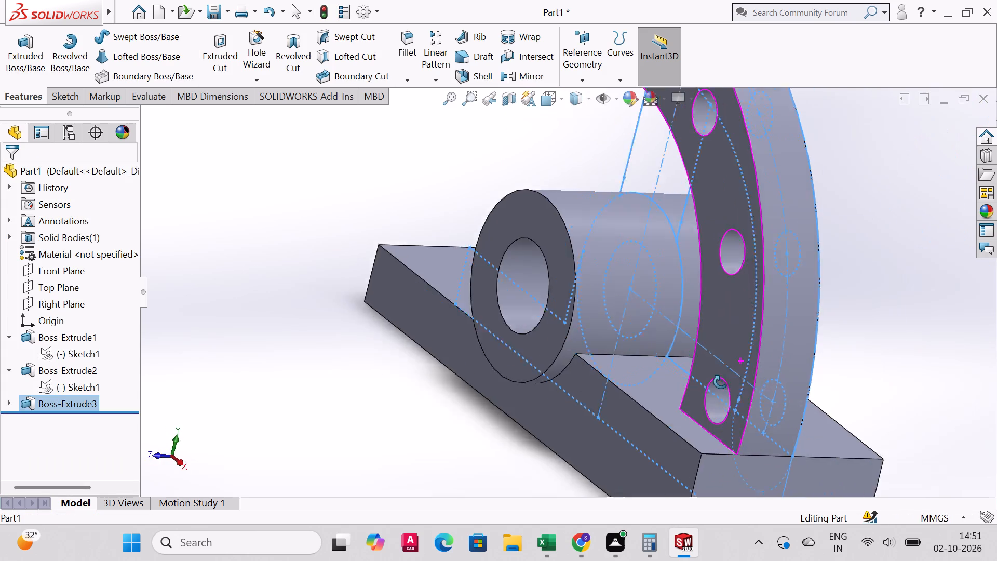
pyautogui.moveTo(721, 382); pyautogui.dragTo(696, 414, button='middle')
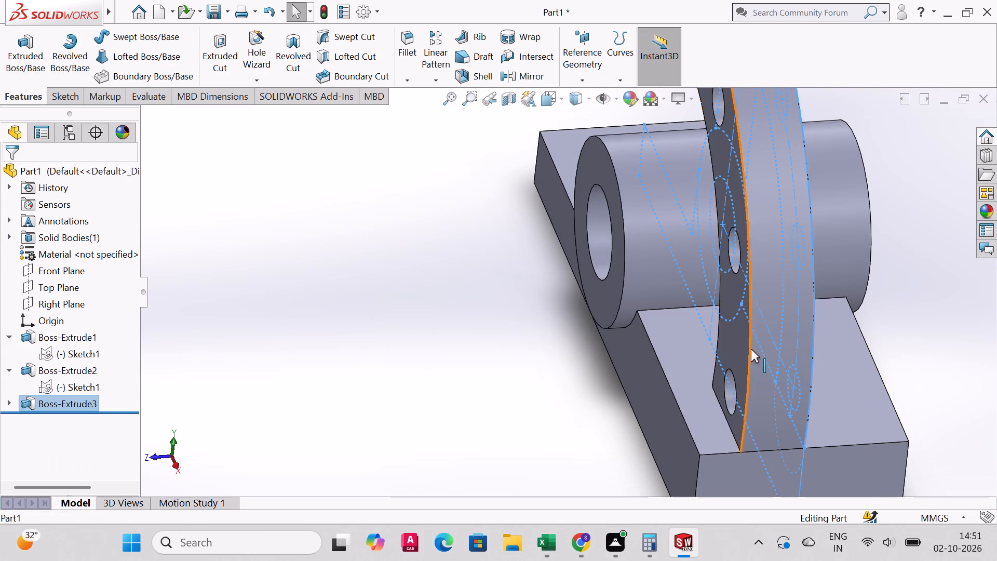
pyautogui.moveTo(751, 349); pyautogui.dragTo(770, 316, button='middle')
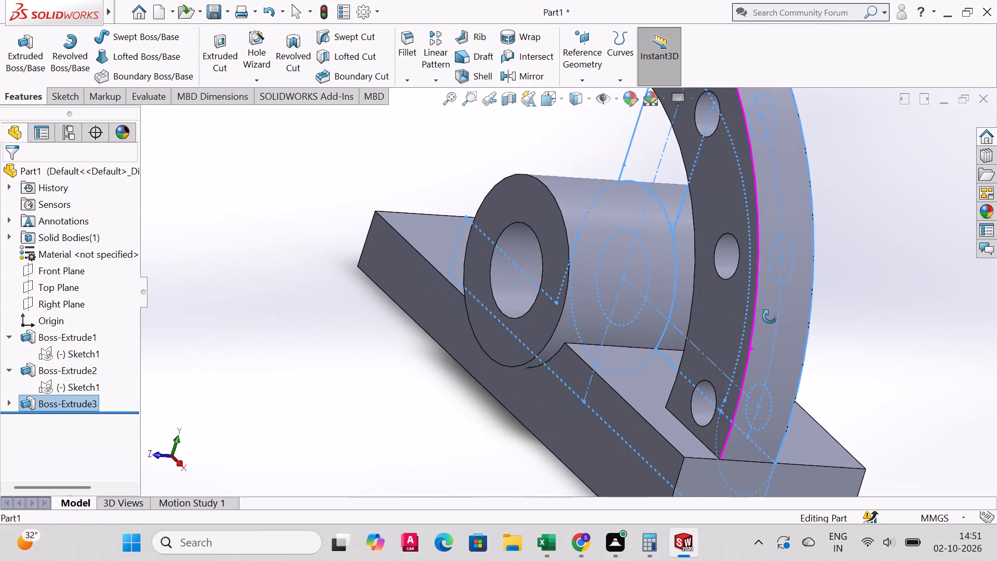
# Undo the curved arm's extrusion, leaving only the hub and base features.
pyautogui.moveTo(770, 316); pyautogui.dragTo(774, 333, button='middle')
pyautogui.scroll(-1, 774, 333)
pyautogui.scroll(1, 773, 333)
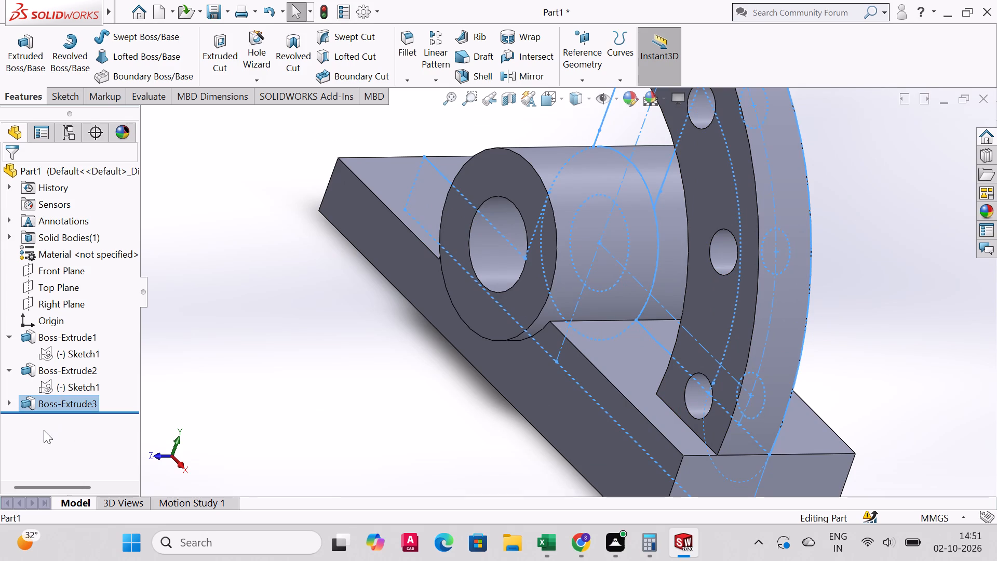
pyautogui.hotkey('ctrl', 'z')
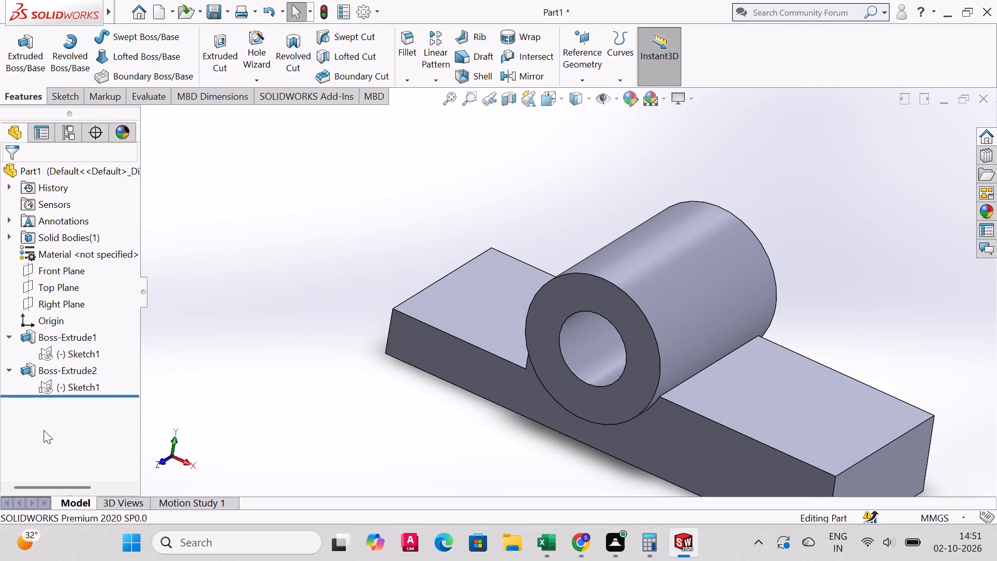
# Edit the hub's boss extrusion and change its end condition to Blind.
pyautogui.click(79, 389)
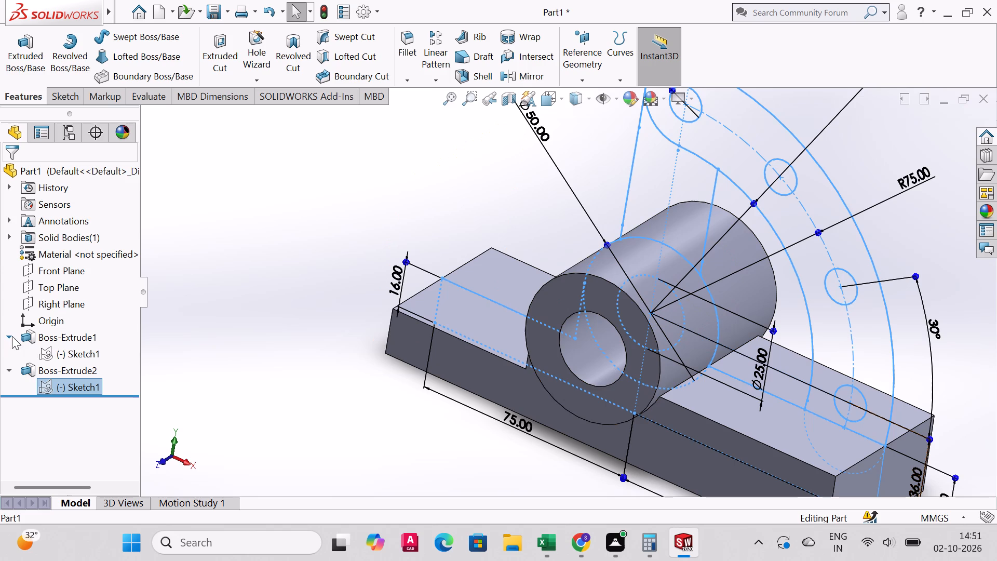
pyautogui.click(26, 333)
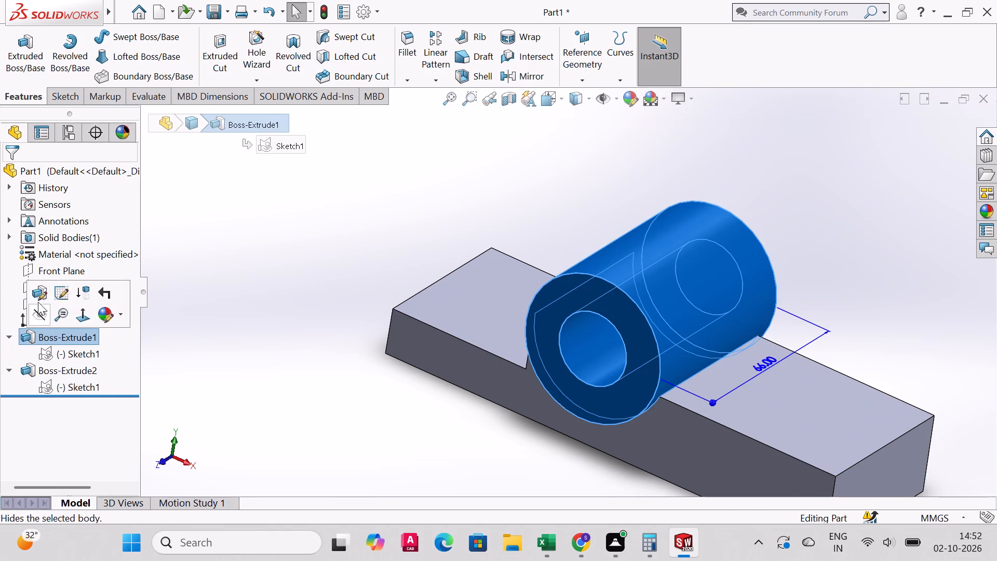
pyautogui.click(38, 290)
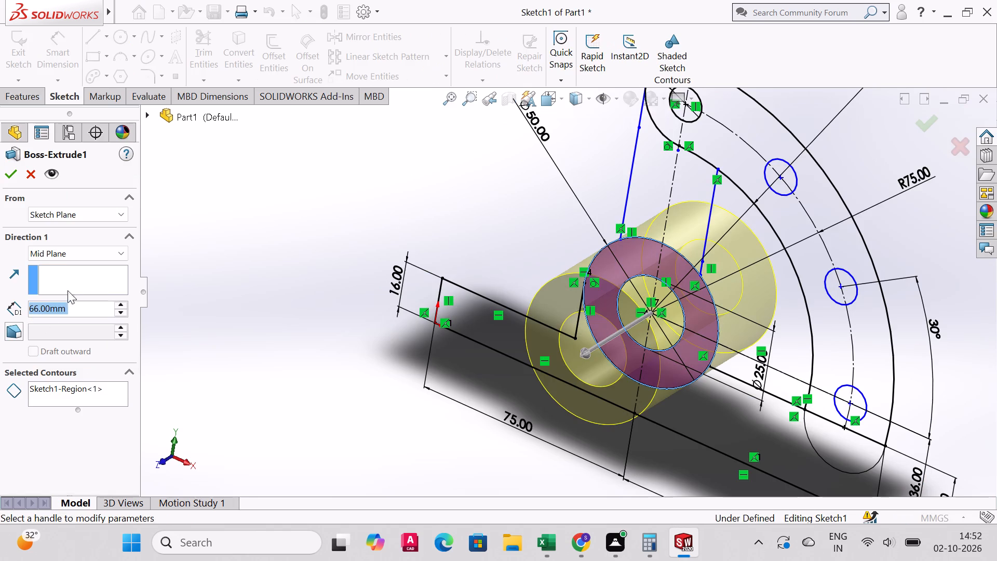
pyautogui.click(116, 253)
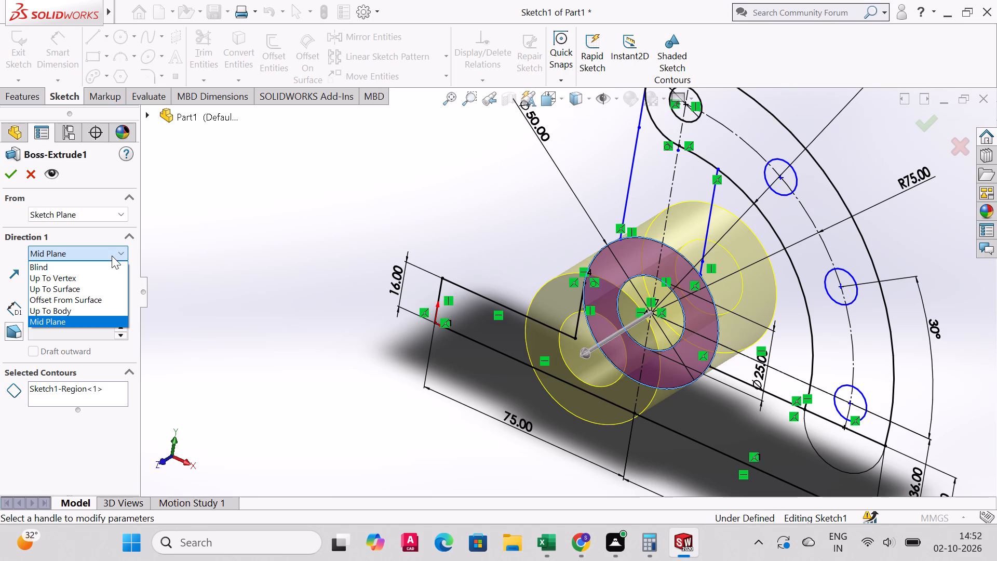
pyautogui.click(109, 261)
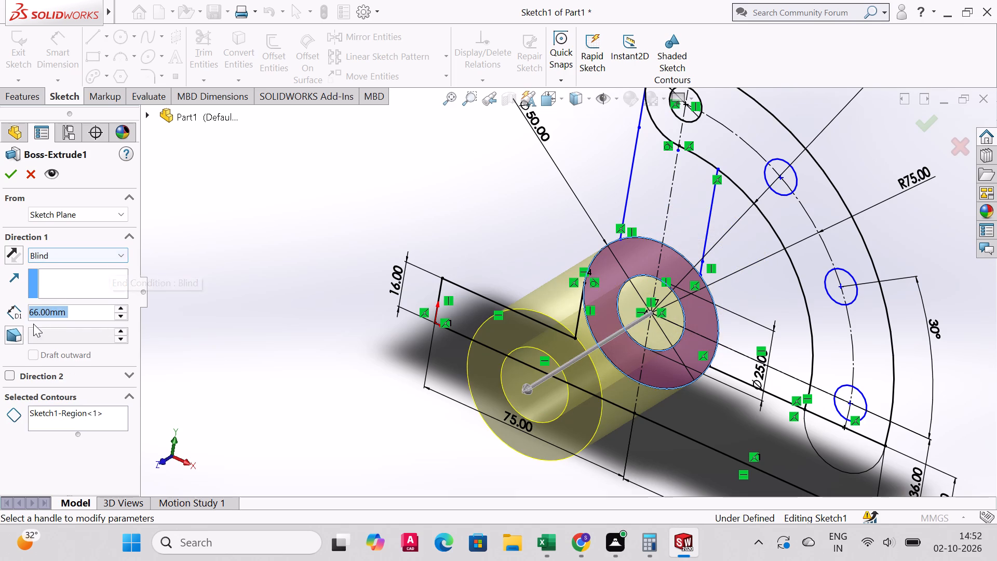
pyautogui.click(11, 178)
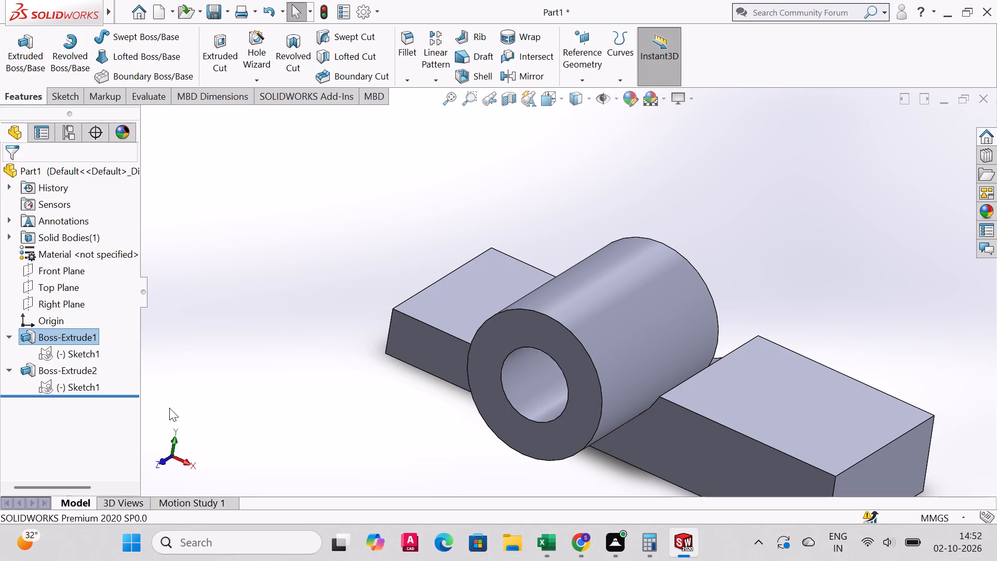
# Edit the base's boss extrusion and change its end condition to Blind.
pyautogui.click(25, 368)
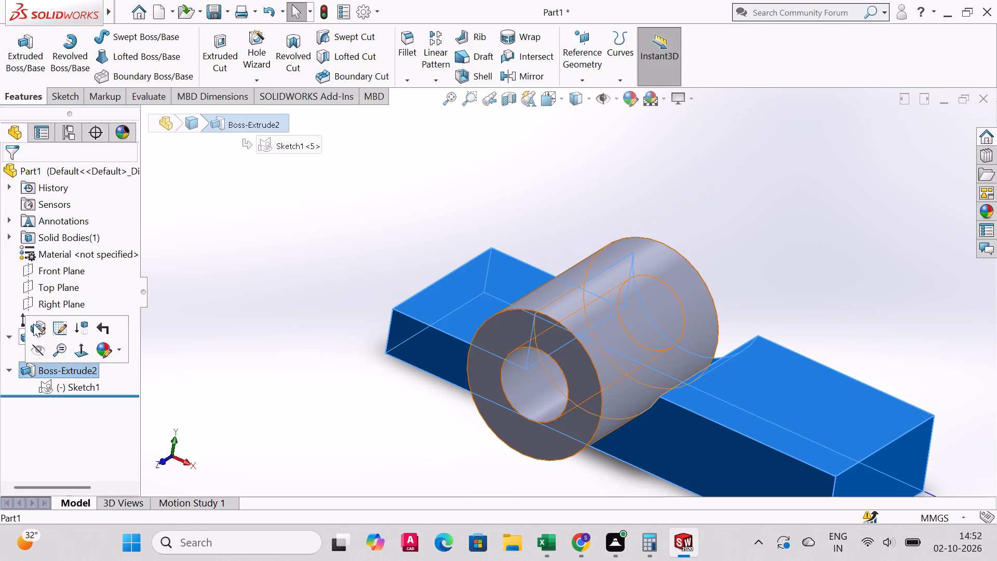
pyautogui.click(23, 371)
pyautogui.click(31, 335)
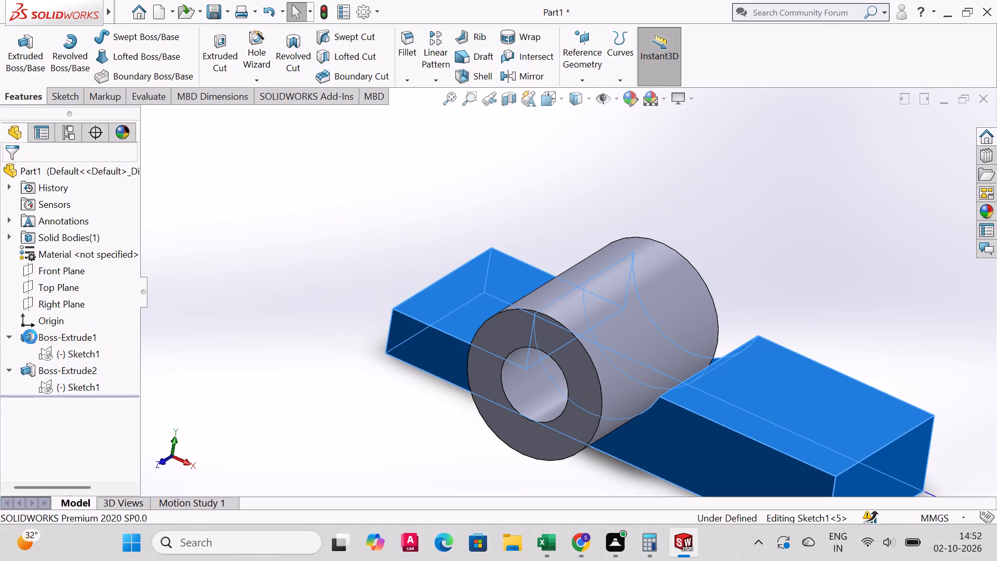
pyautogui.click(75, 248)
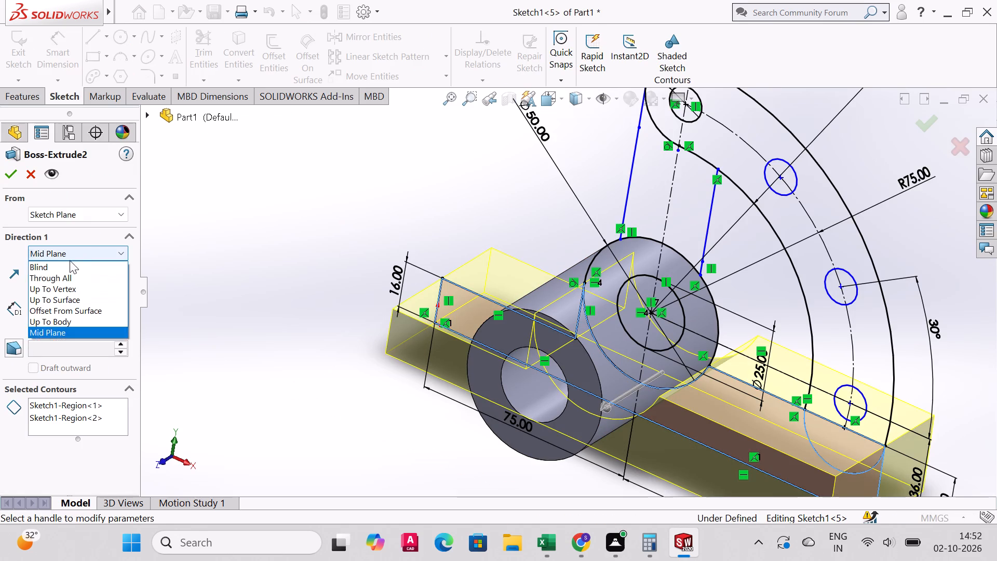
pyautogui.click(68, 267)
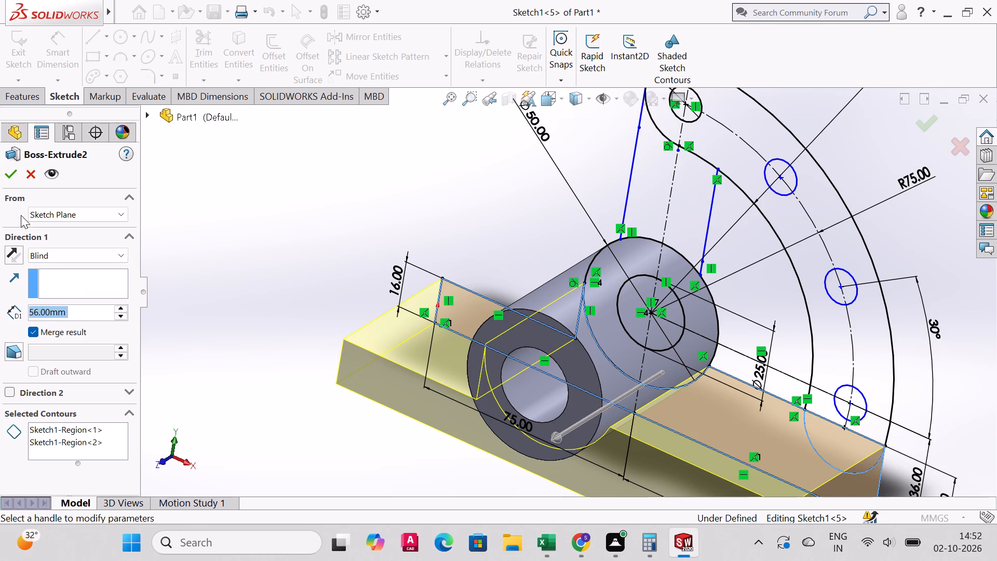
pyautogui.click(9, 181)
# Reopen the hub's extrusion for editing and set its first-direction depth to 61 mm.
pyautogui.moveTo(554, 412); pyautogui.dragTo(487, 367, button='middle')
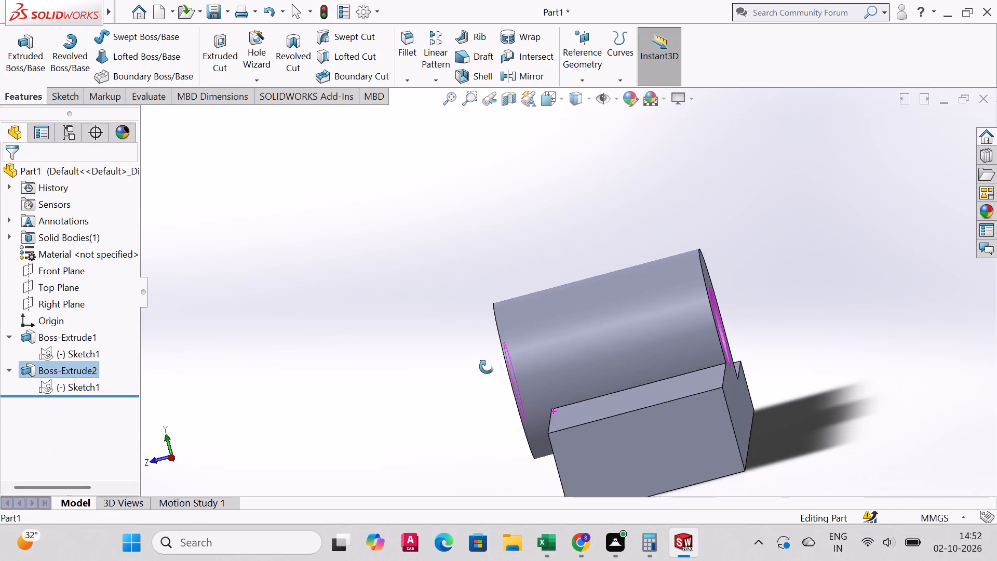
pyautogui.moveTo(487, 367); pyautogui.dragTo(487, 422, button='middle')
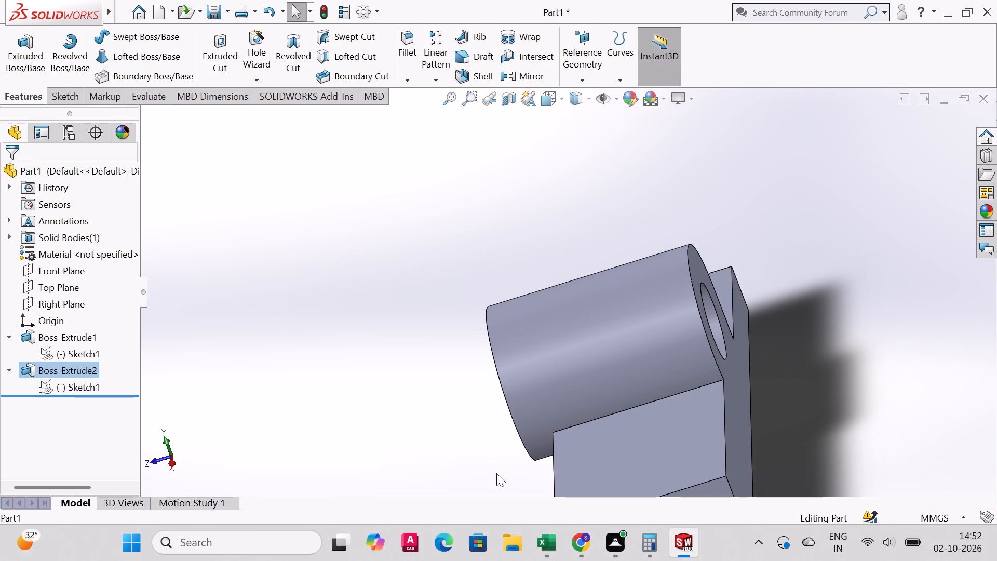
pyautogui.moveTo(678, 366); pyautogui.dragTo(703, 358, button='middle')
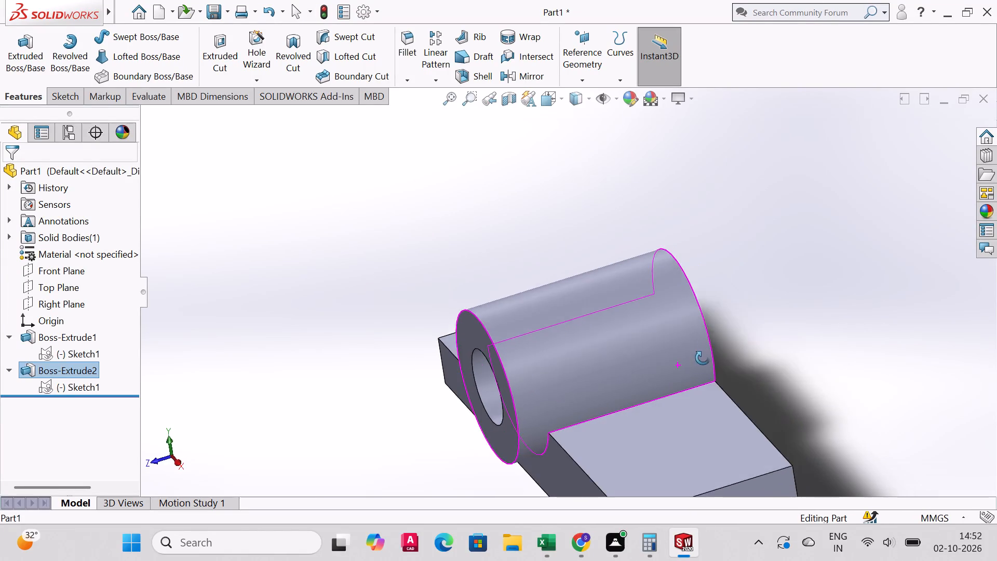
pyautogui.moveTo(703, 358); pyautogui.dragTo(698, 377, button='middle')
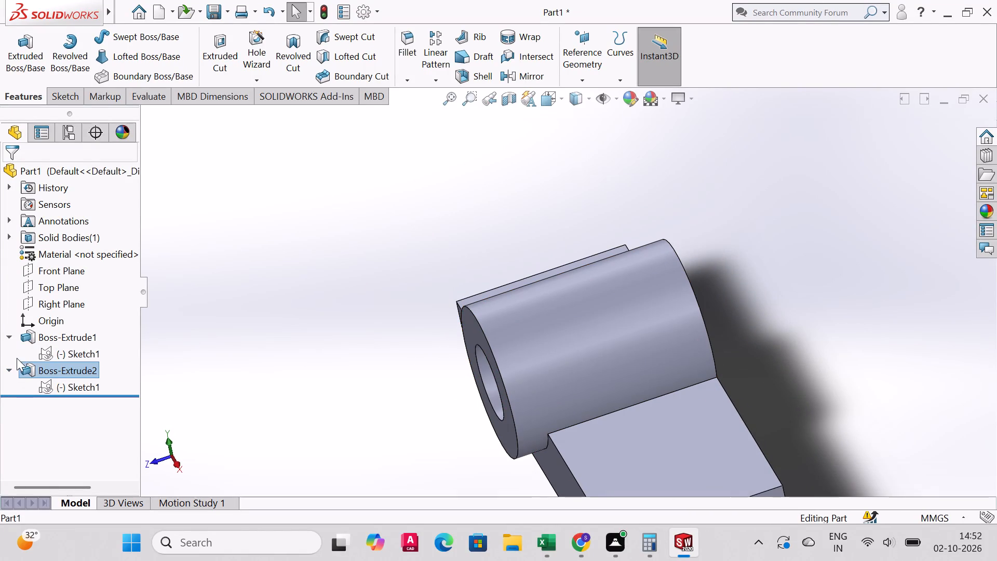
pyautogui.click(29, 337)
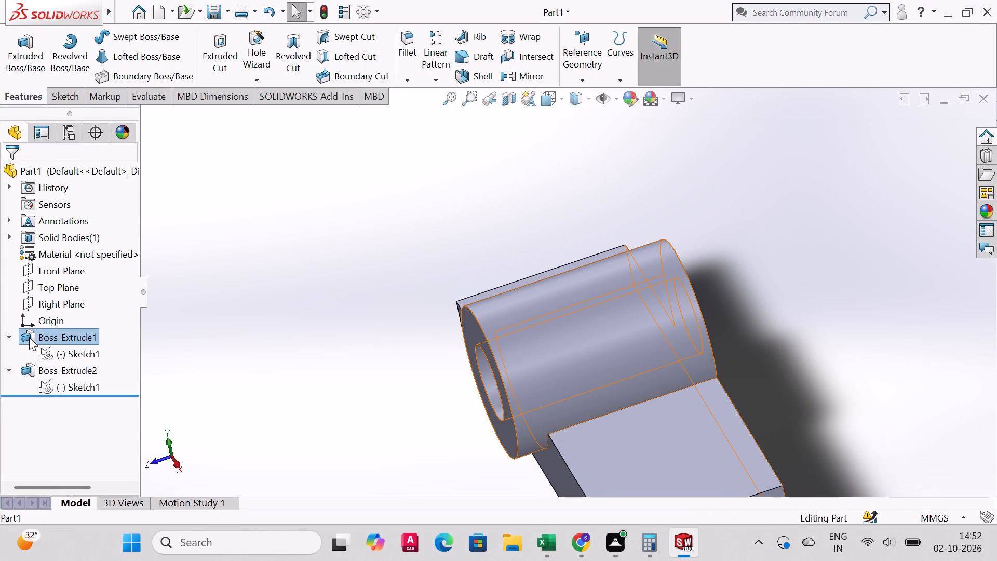
pyautogui.click(41, 300)
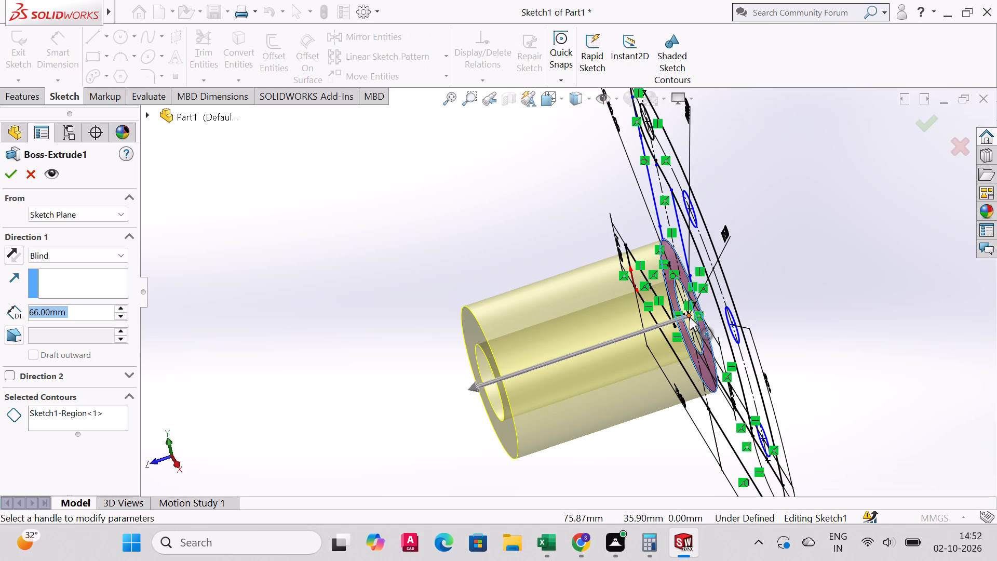
pyautogui.moveTo(690, 317); pyautogui.dragTo(697, 314)
pyautogui.moveTo(870, 278); pyautogui.dragTo(833, 323, button='middle')
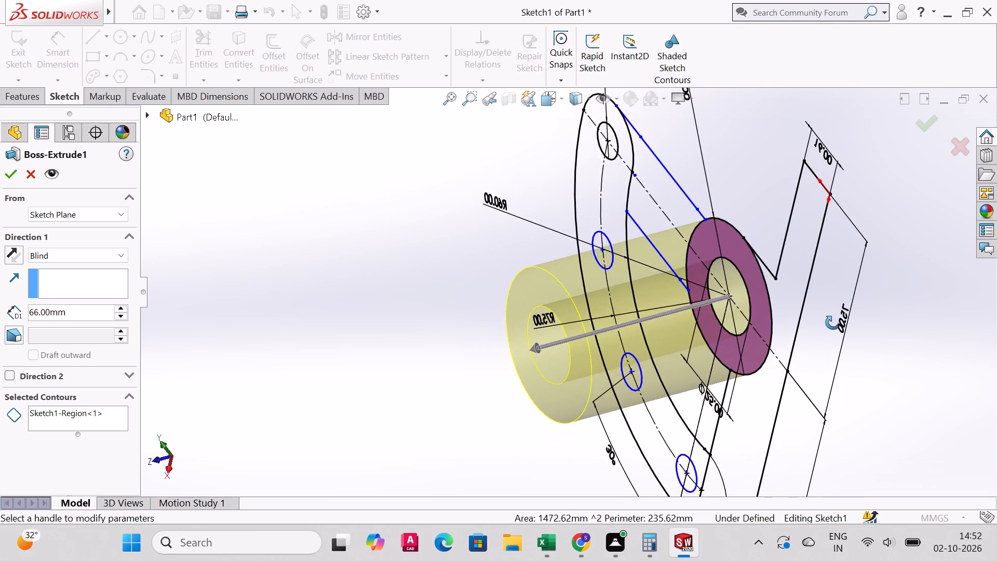
pyautogui.moveTo(833, 323); pyautogui.dragTo(901, 316, button='middle')
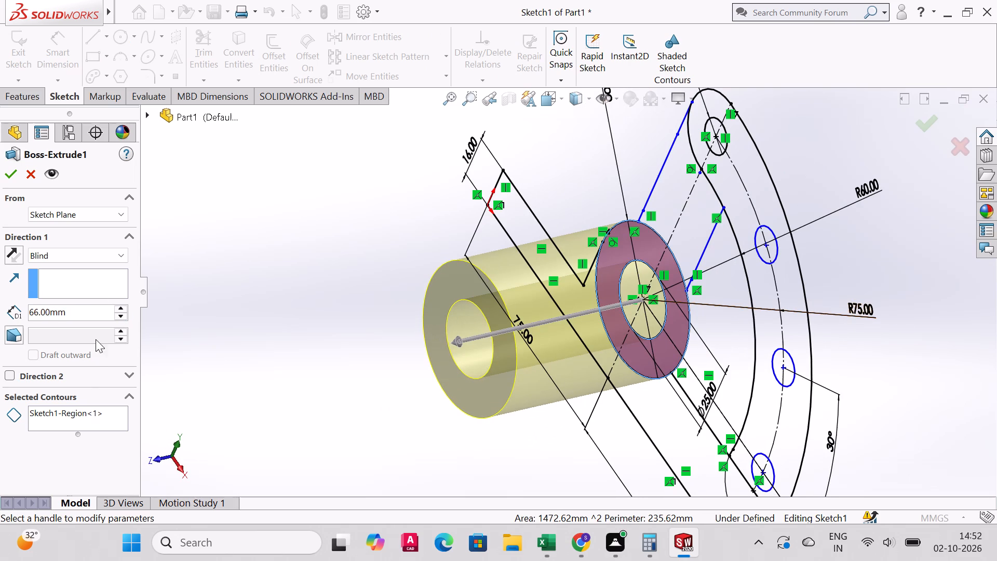
pyautogui.click(126, 375)
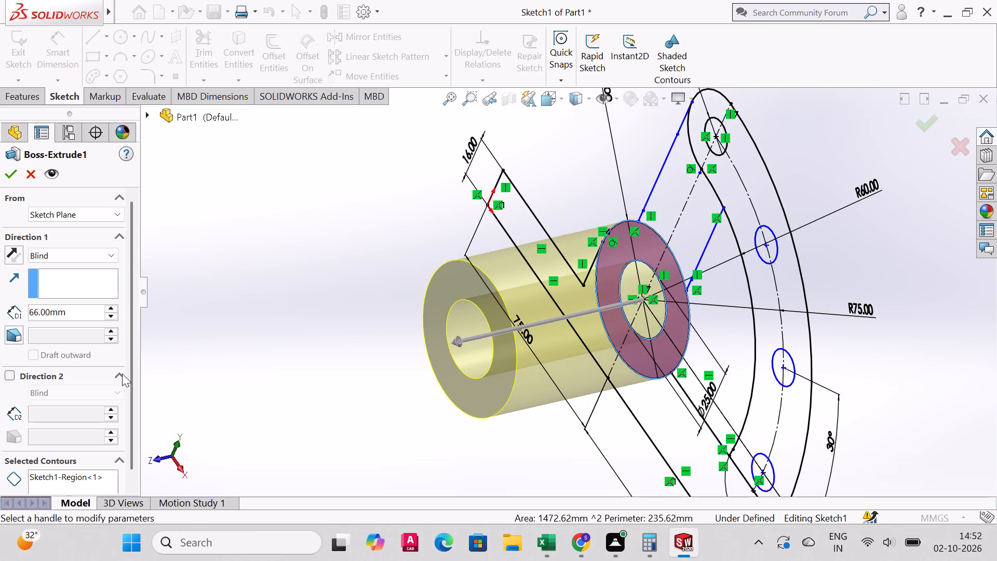
pyautogui.moveTo(681, 333); pyautogui.dragTo(623, 330, button='middle')
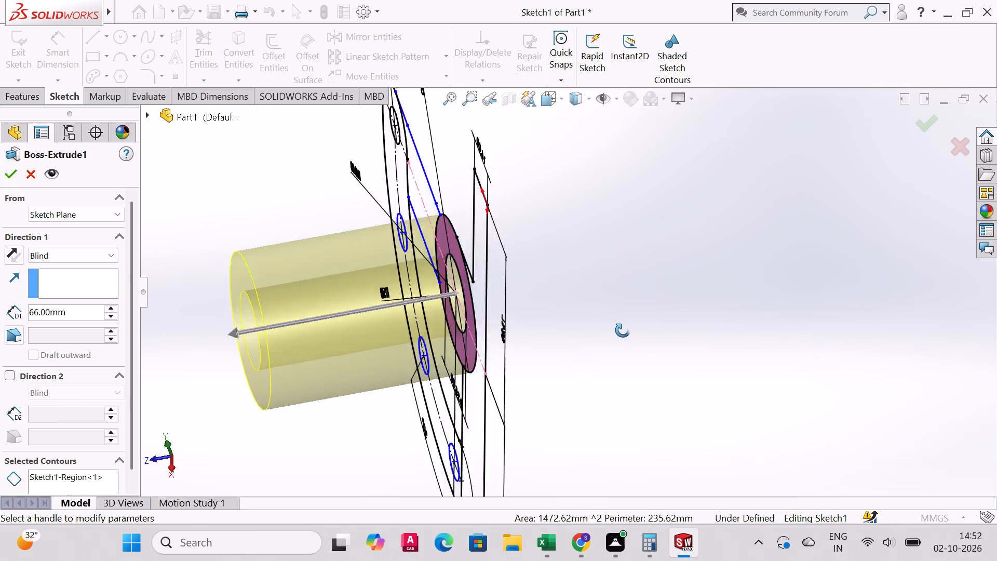
pyautogui.moveTo(623, 330); pyautogui.dragTo(607, 332, button='middle')
pyautogui.click(393, 302)
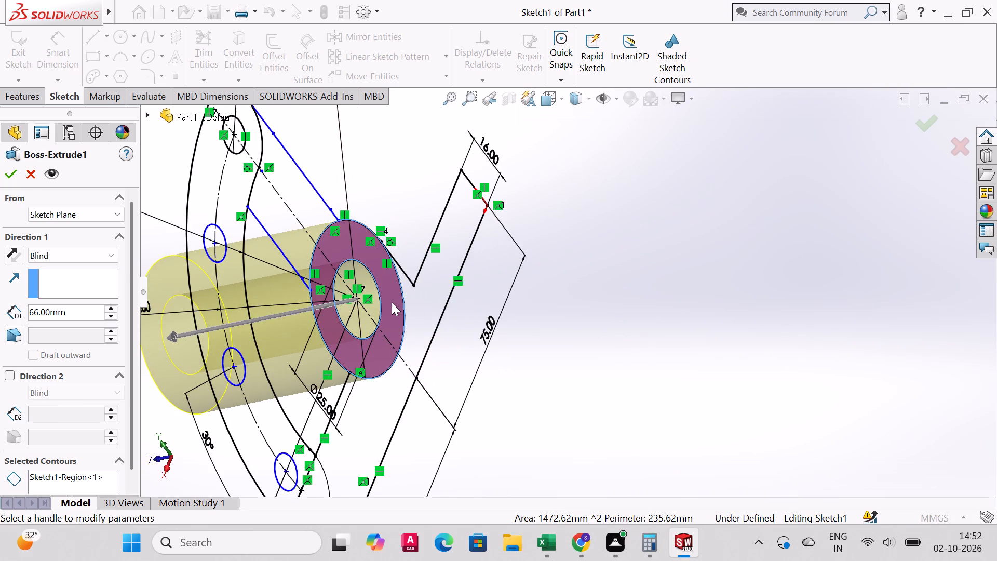
pyautogui.moveTo(413, 296); pyautogui.dragTo(424, 284, button='middle')
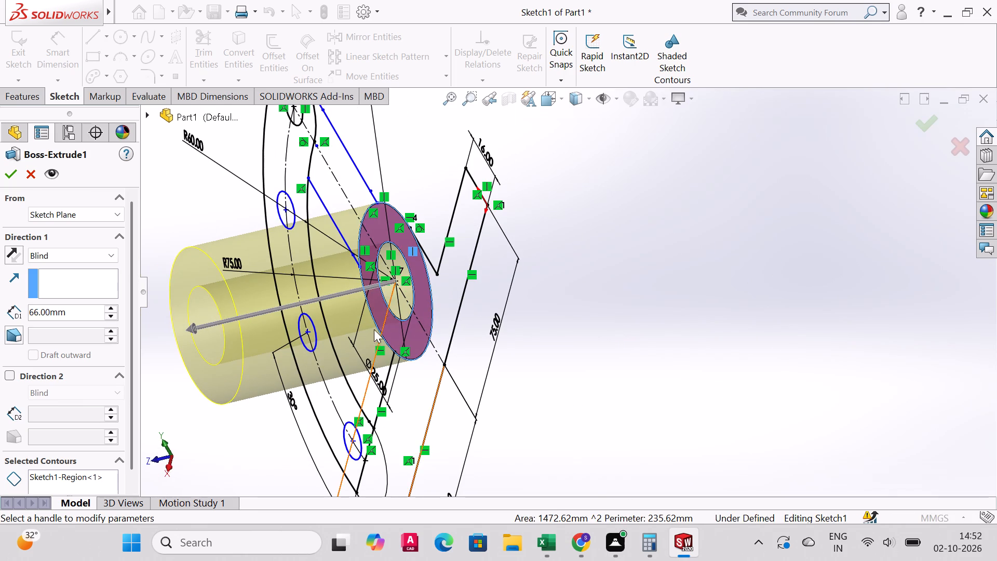
pyautogui.click(376, 303)
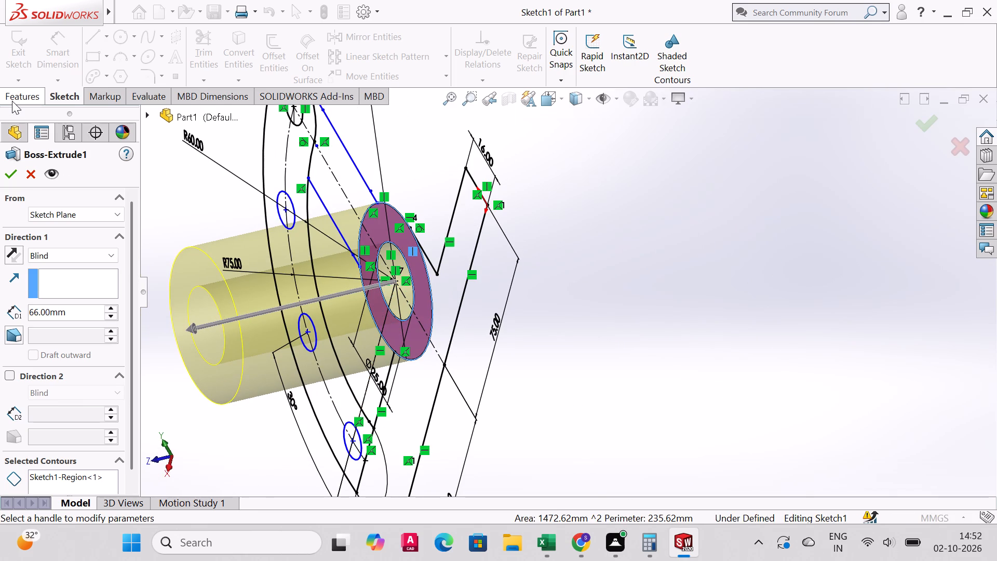
pyautogui.click(12, 100)
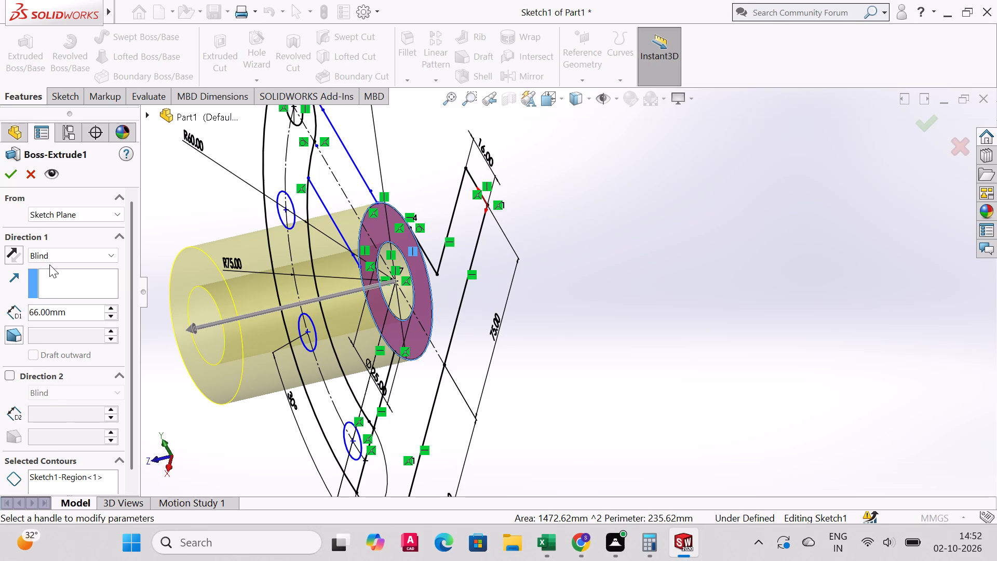
pyautogui.moveTo(246, 307); pyautogui.dragTo(275, 297, button='middle')
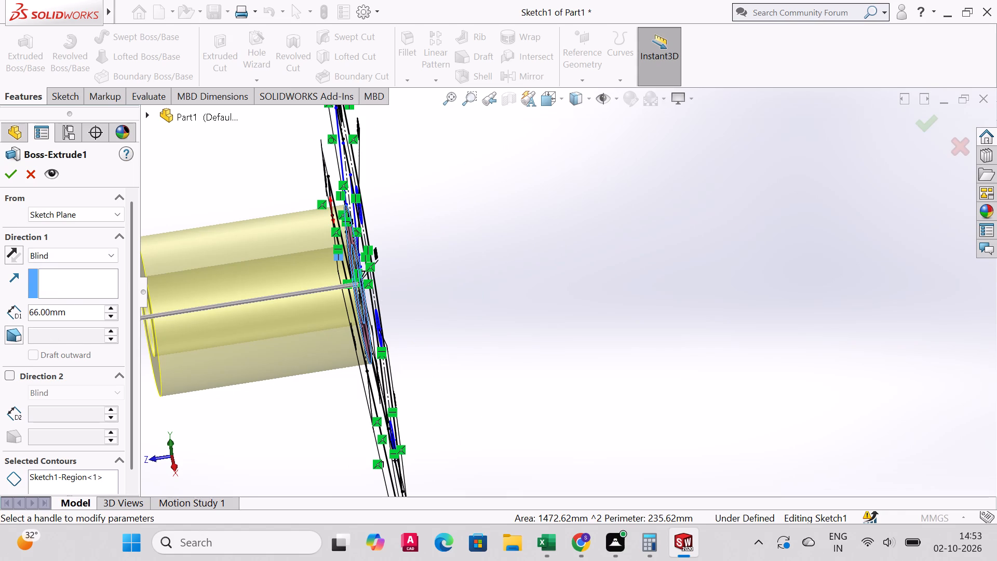
pyautogui.moveTo(86, 317); pyautogui.dragTo(0, 318)
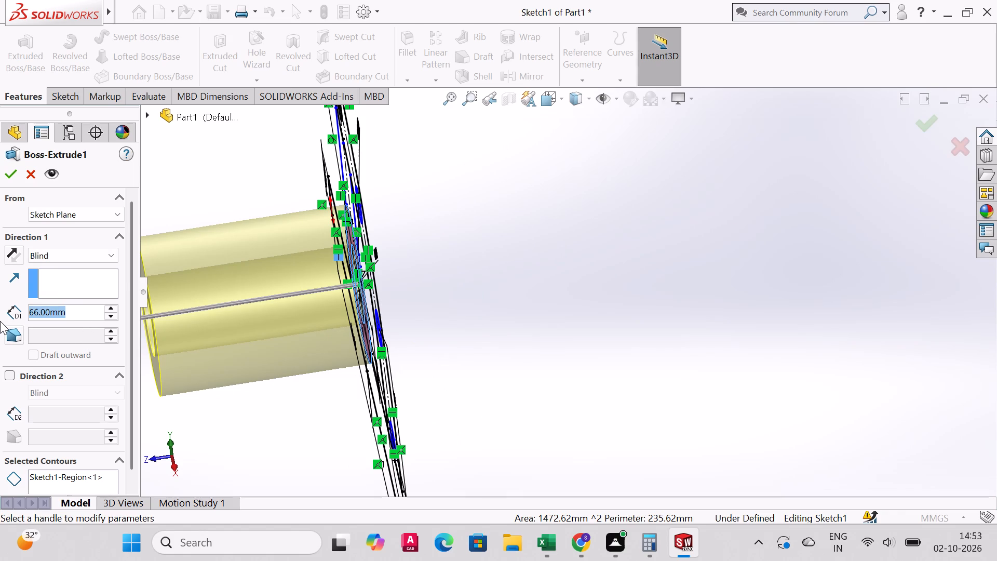
pyautogui.write('61')
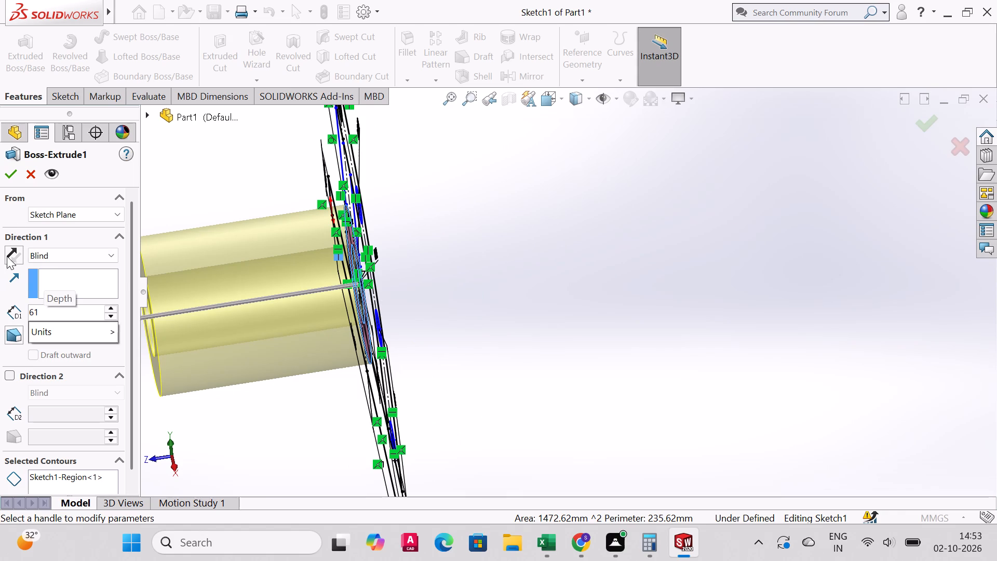
pyautogui.scroll(-4, 47, 279)
pyautogui.scroll(2, 75, 372)
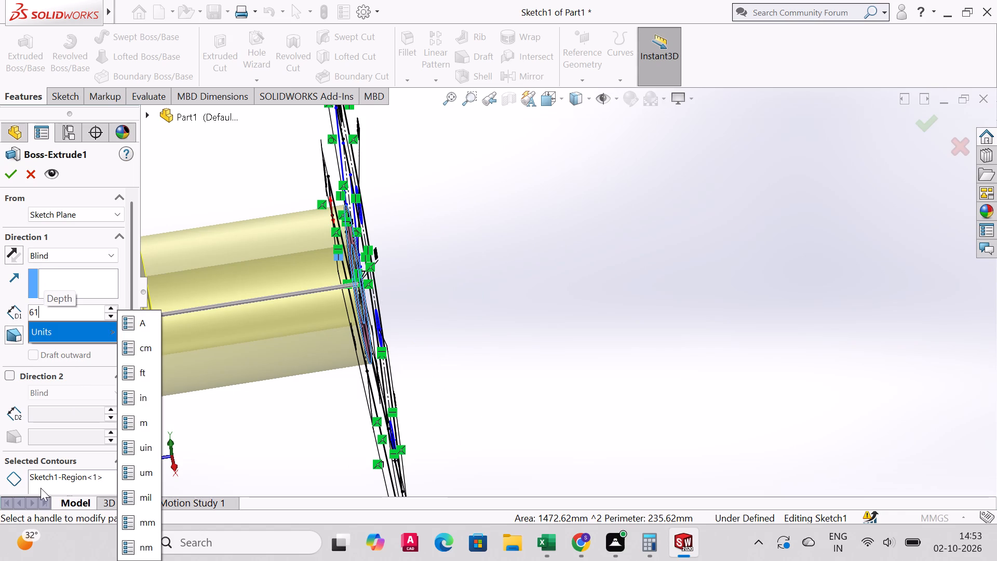
pyautogui.click(60, 475)
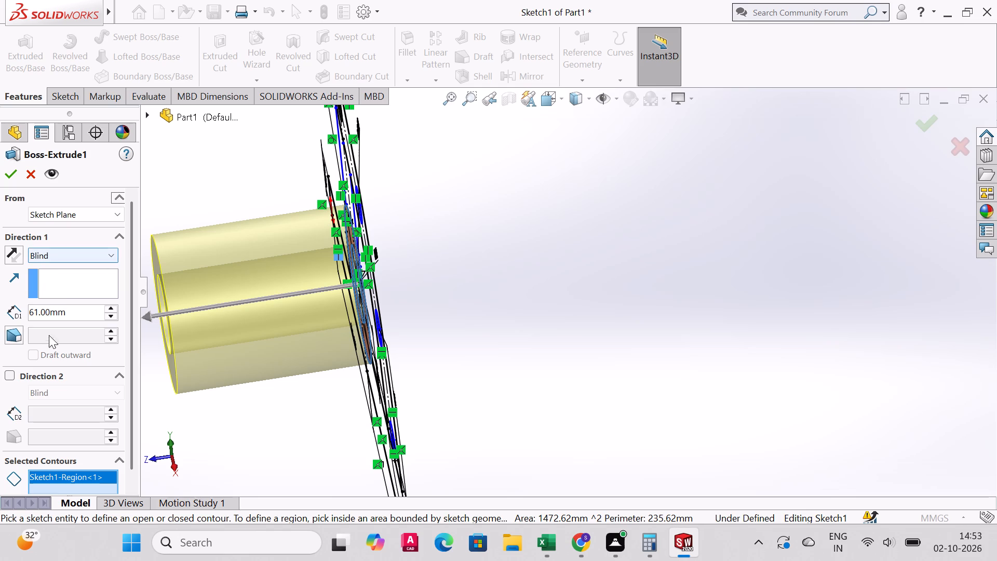
# Enable a second direction for the hub's extrusion with a Blind depth of 5 mm and apply the edit.
pyautogui.click(10, 377)
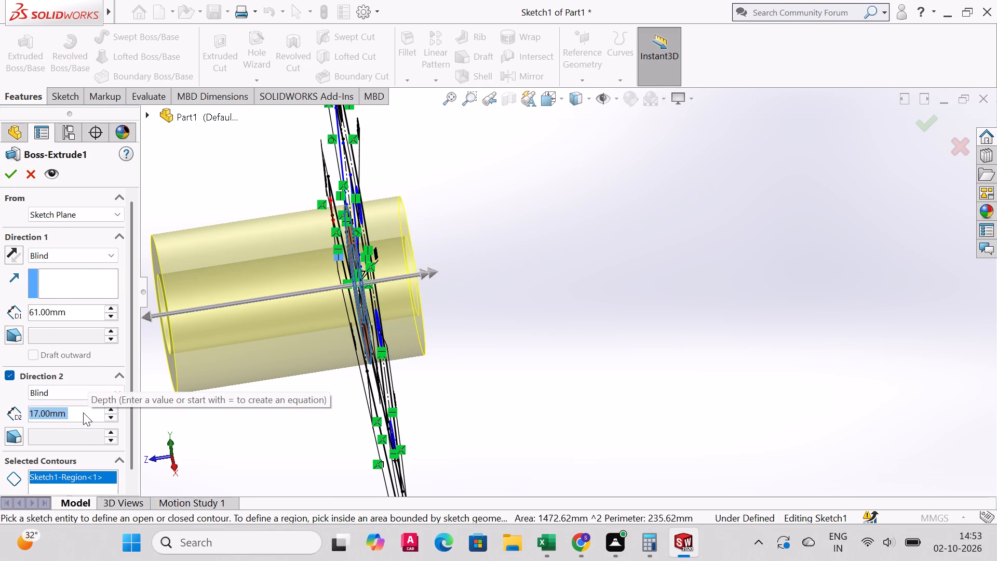
pyautogui.press('5')
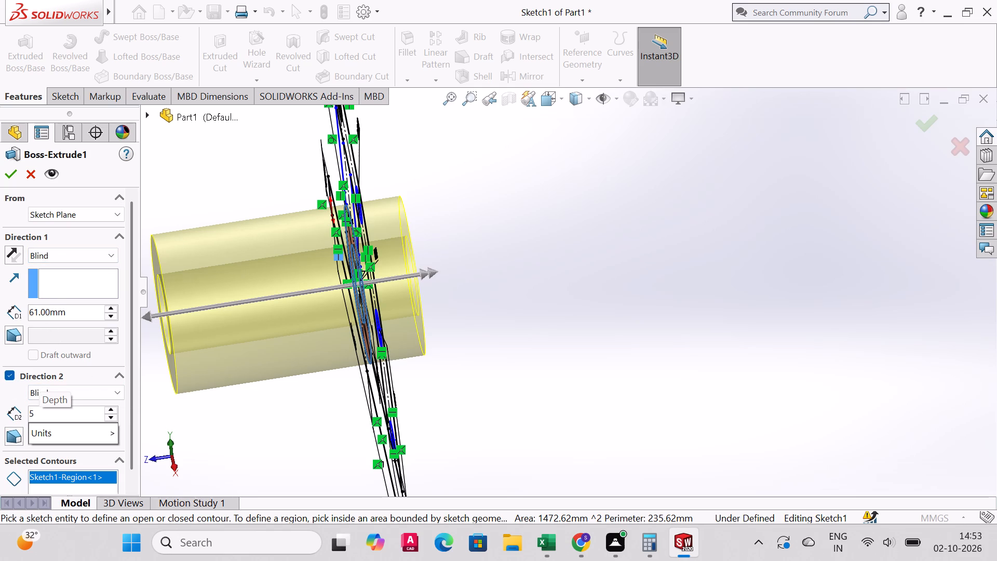
pyautogui.click(14, 173)
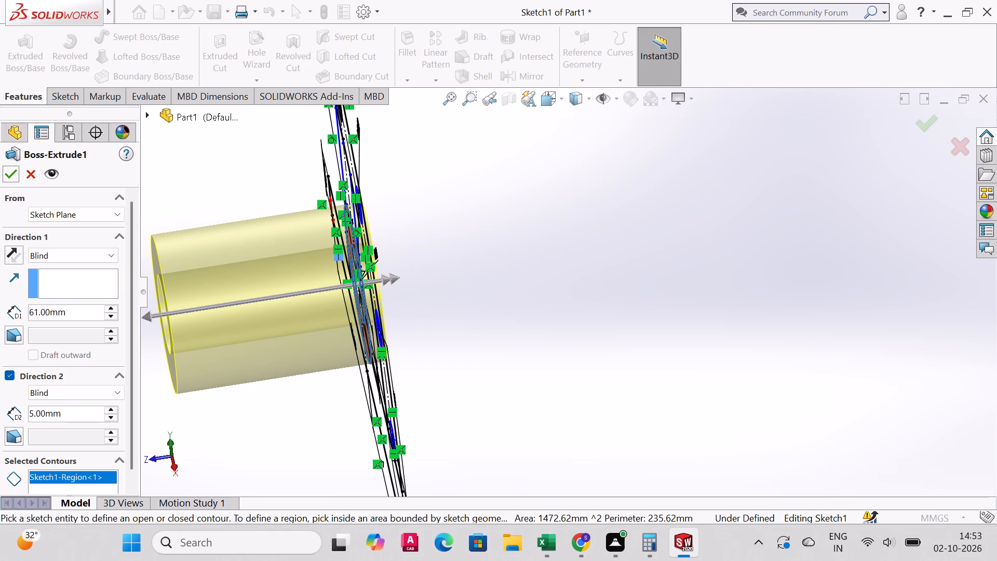
pyautogui.click(11, 178)
pyautogui.moveTo(161, 307); pyautogui.dragTo(166, 299, button='middle')
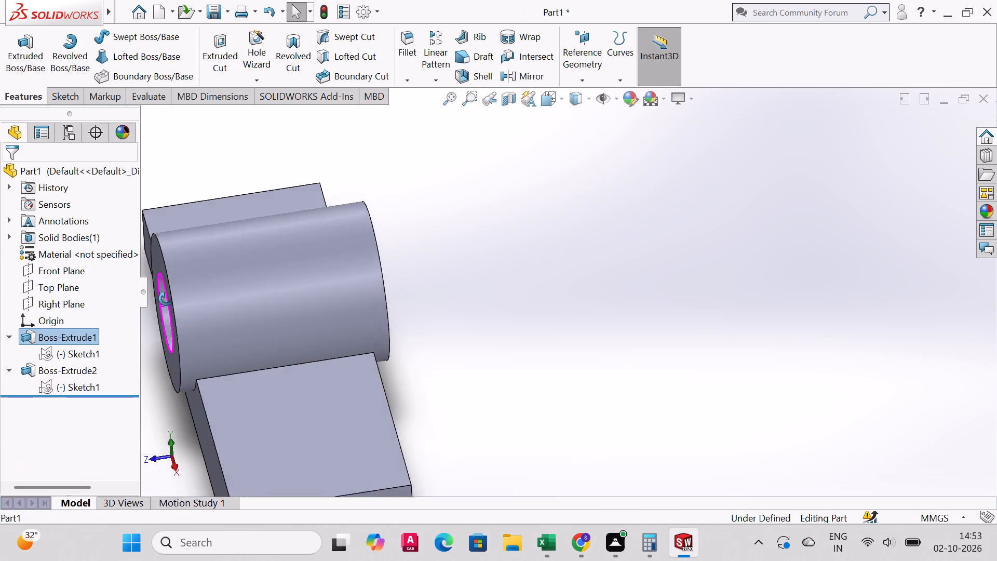
# Examine the hub and base from several angles, including the front, top and isometric views.
pyautogui.moveTo(166, 299); pyautogui.dragTo(168, 292, button='middle')
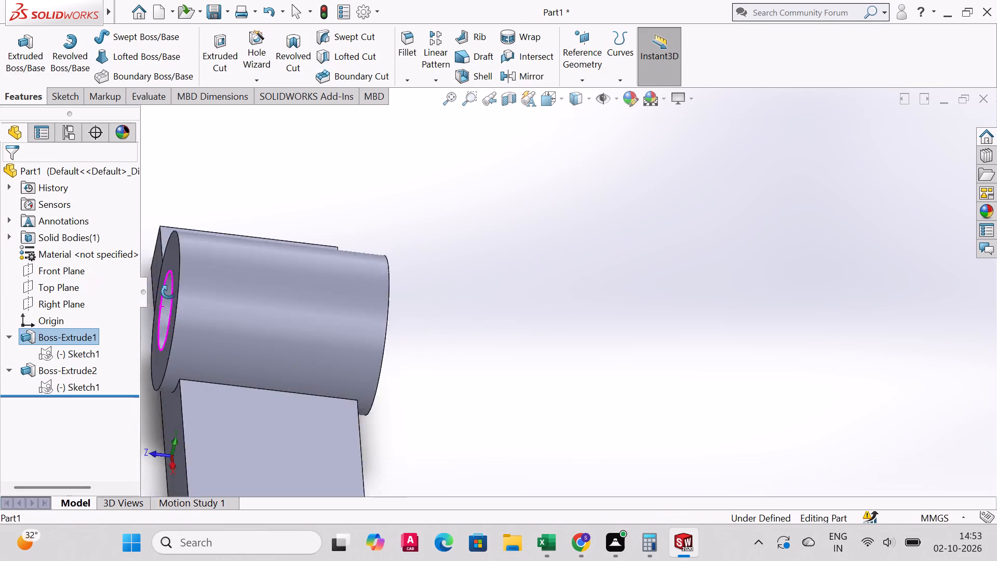
pyautogui.moveTo(168, 292); pyautogui.dragTo(195, 245, button='middle')
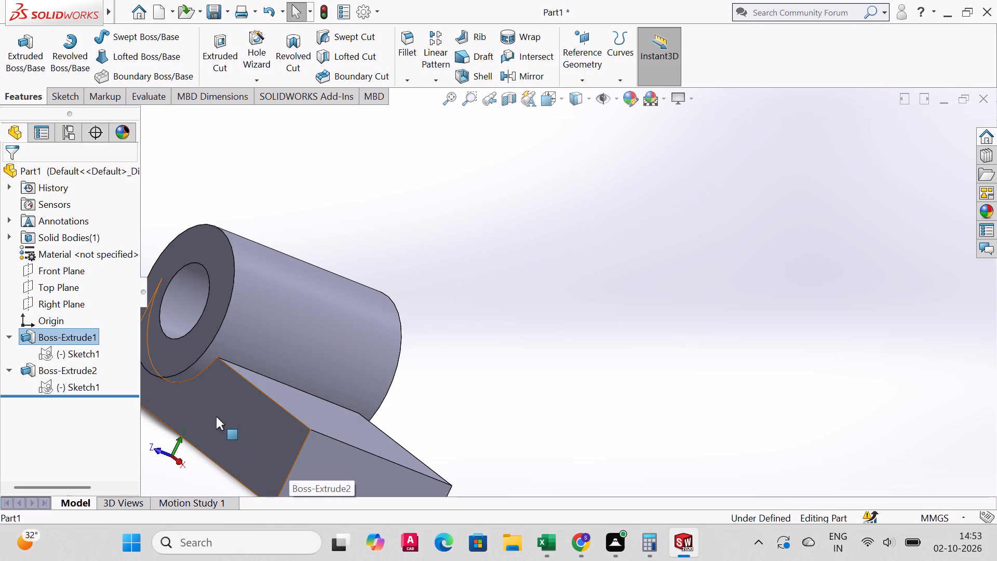
pyautogui.press('1')
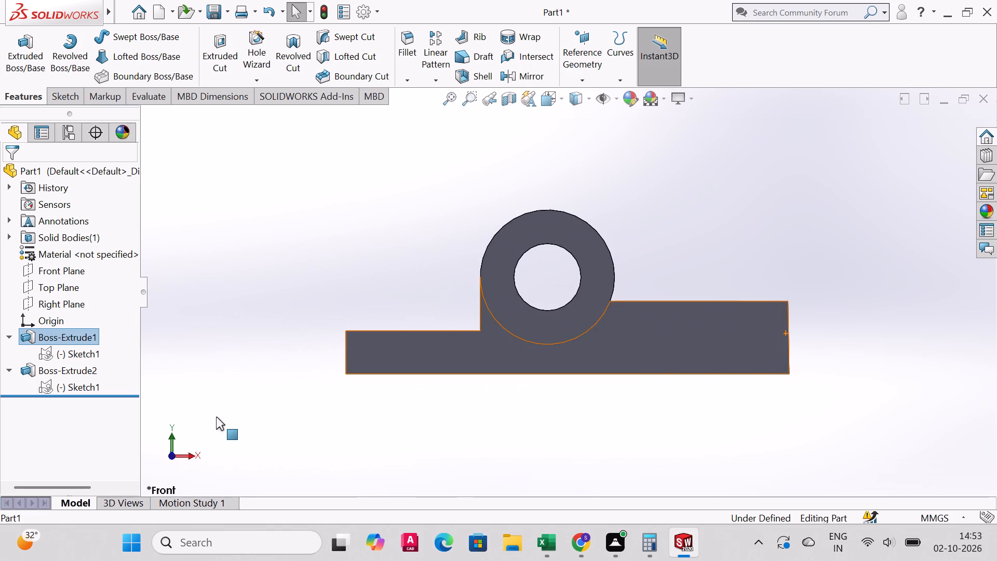
pyautogui.hotkey('ctrl', '2')
pyautogui.hotkey('ctrl', '3')
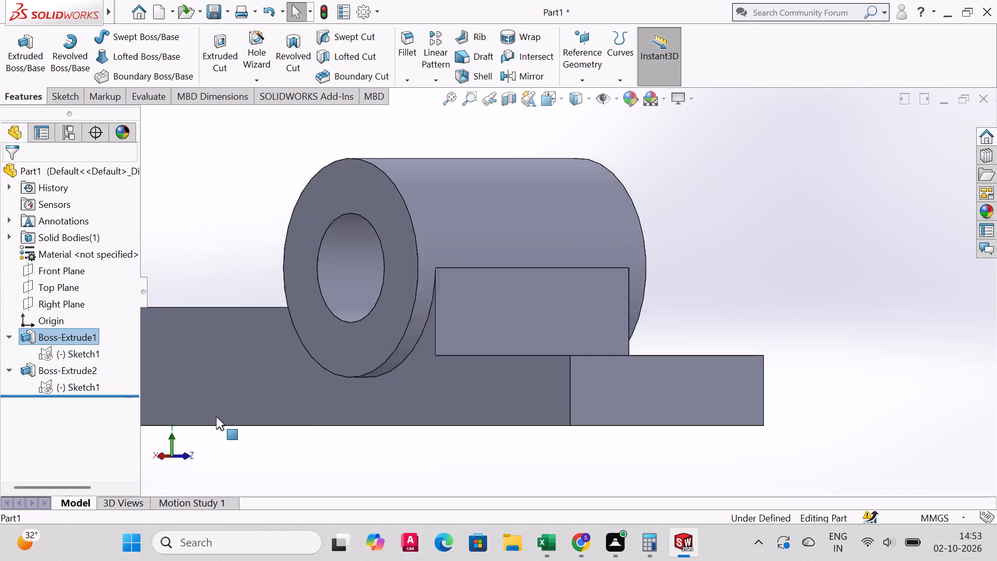
pyautogui.hotkey('ctrl', '5')
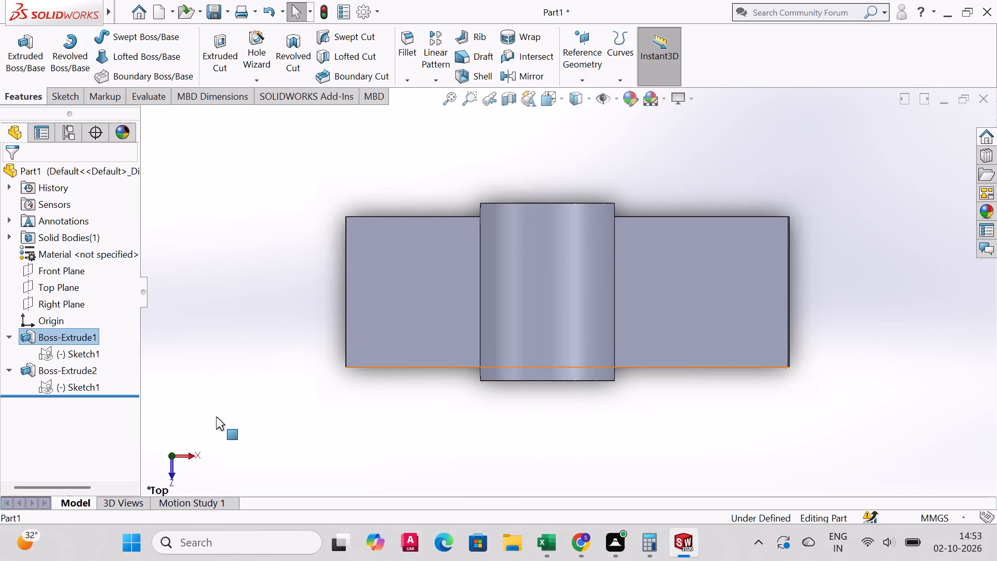
pyautogui.hotkey('ctrl', '7')
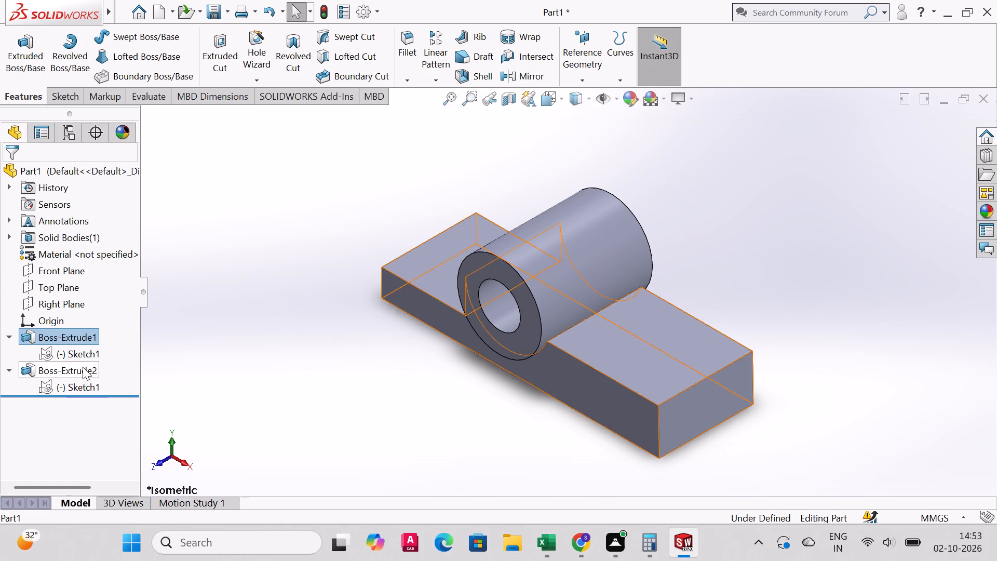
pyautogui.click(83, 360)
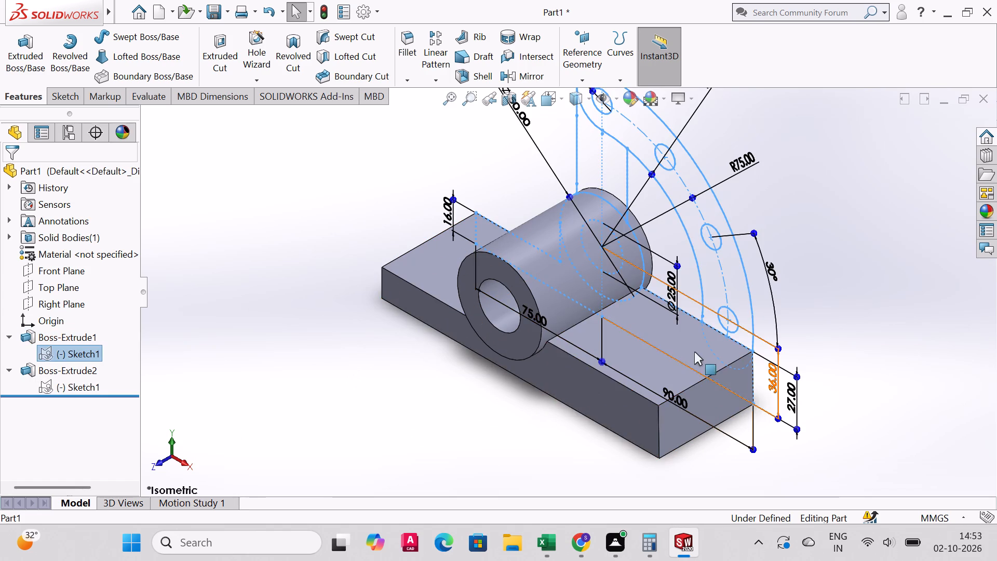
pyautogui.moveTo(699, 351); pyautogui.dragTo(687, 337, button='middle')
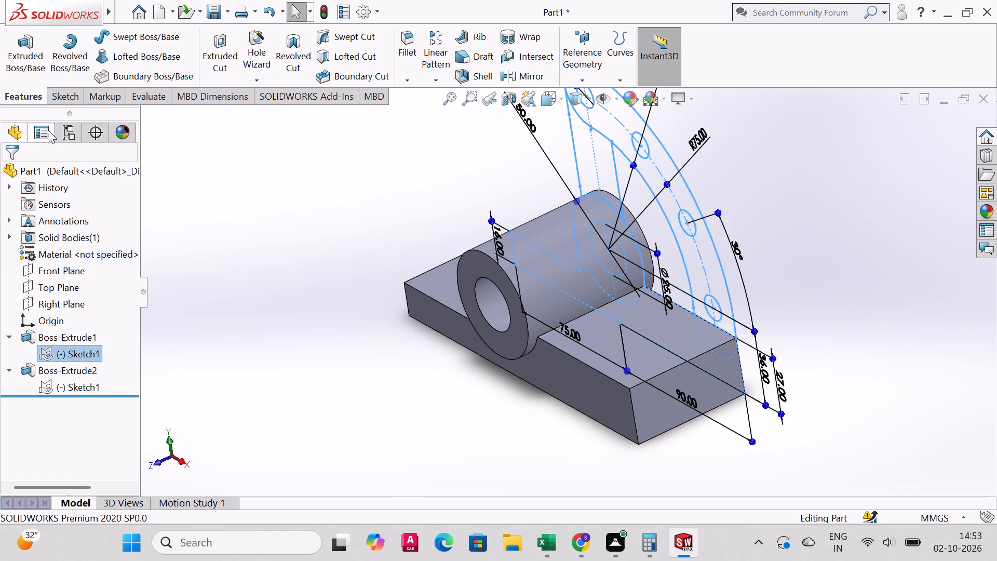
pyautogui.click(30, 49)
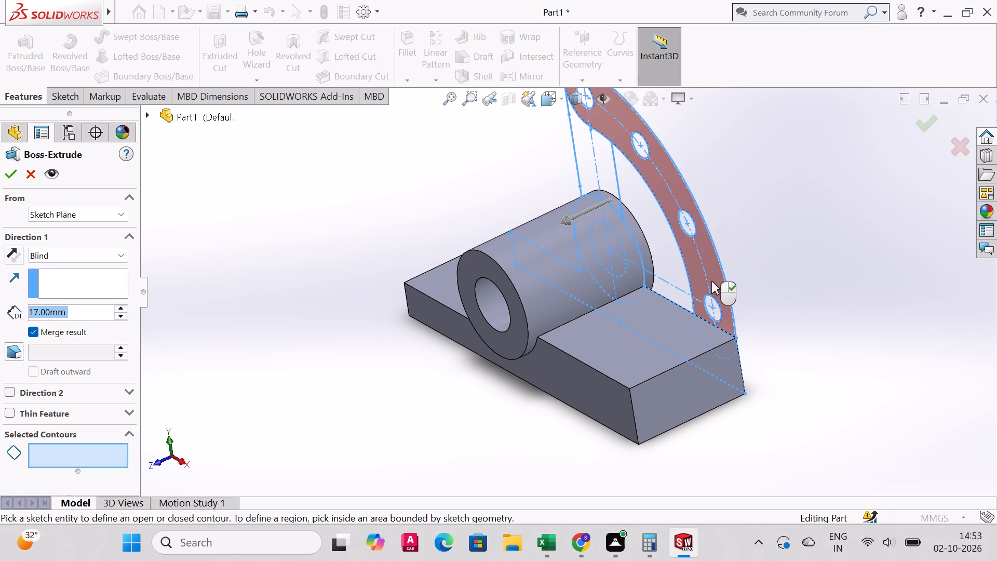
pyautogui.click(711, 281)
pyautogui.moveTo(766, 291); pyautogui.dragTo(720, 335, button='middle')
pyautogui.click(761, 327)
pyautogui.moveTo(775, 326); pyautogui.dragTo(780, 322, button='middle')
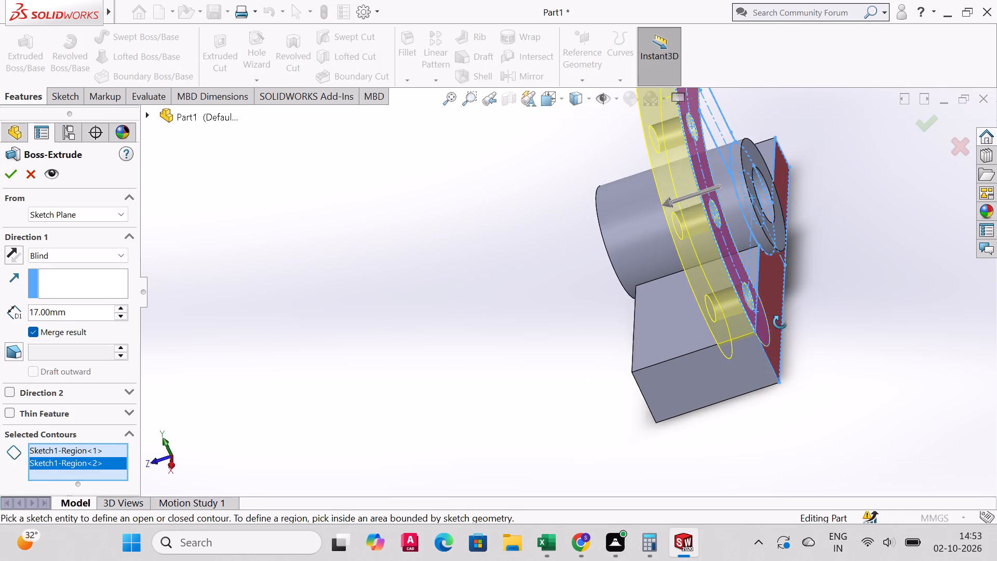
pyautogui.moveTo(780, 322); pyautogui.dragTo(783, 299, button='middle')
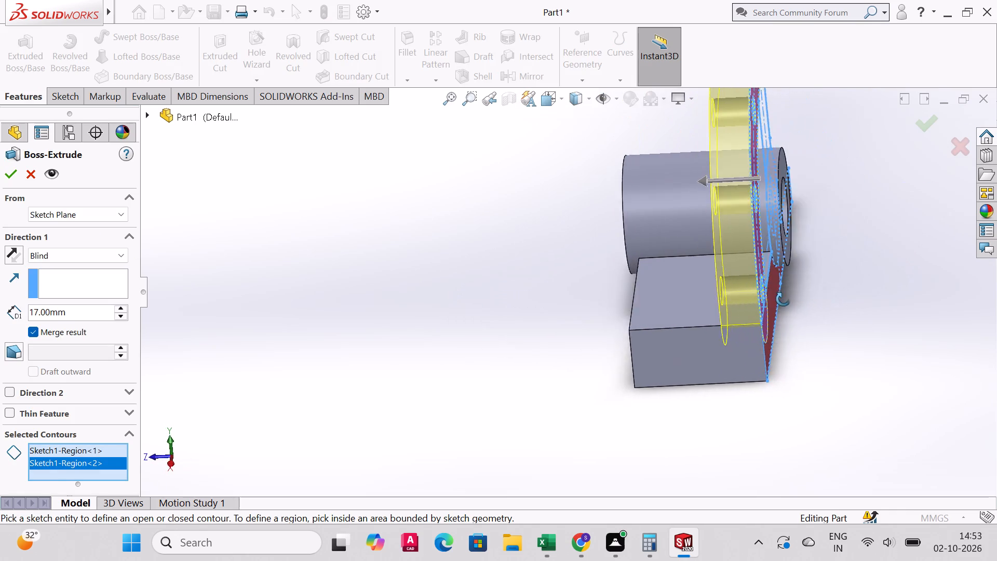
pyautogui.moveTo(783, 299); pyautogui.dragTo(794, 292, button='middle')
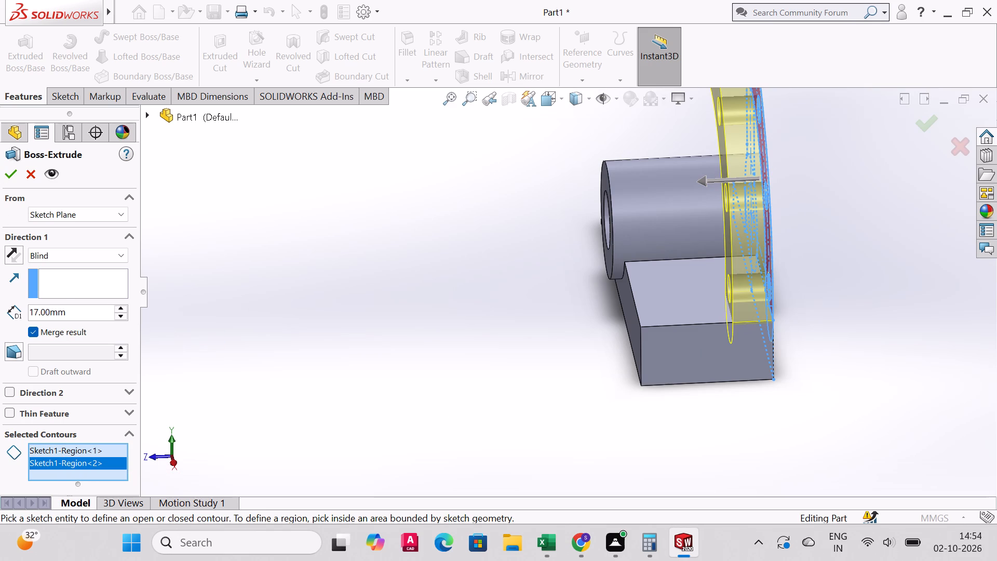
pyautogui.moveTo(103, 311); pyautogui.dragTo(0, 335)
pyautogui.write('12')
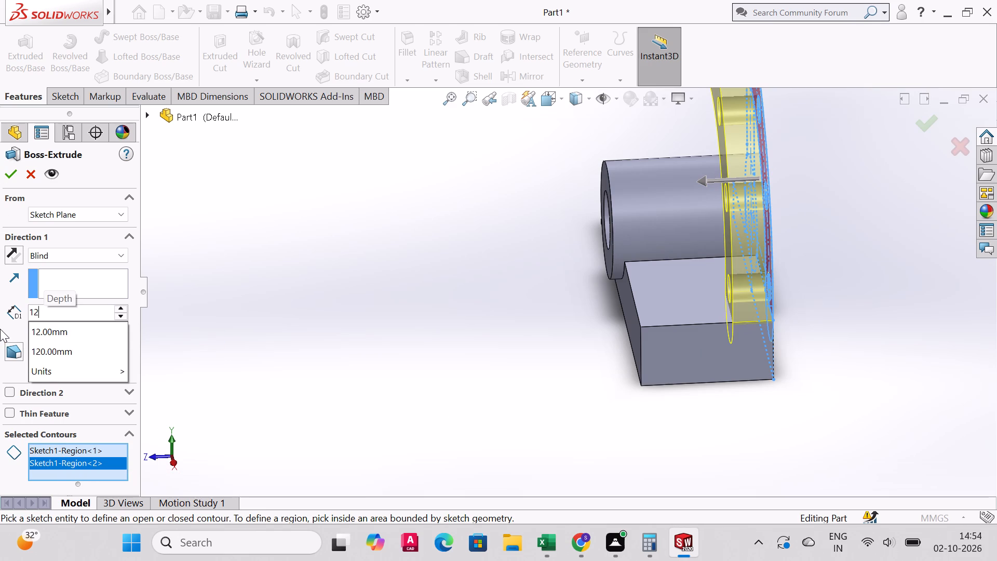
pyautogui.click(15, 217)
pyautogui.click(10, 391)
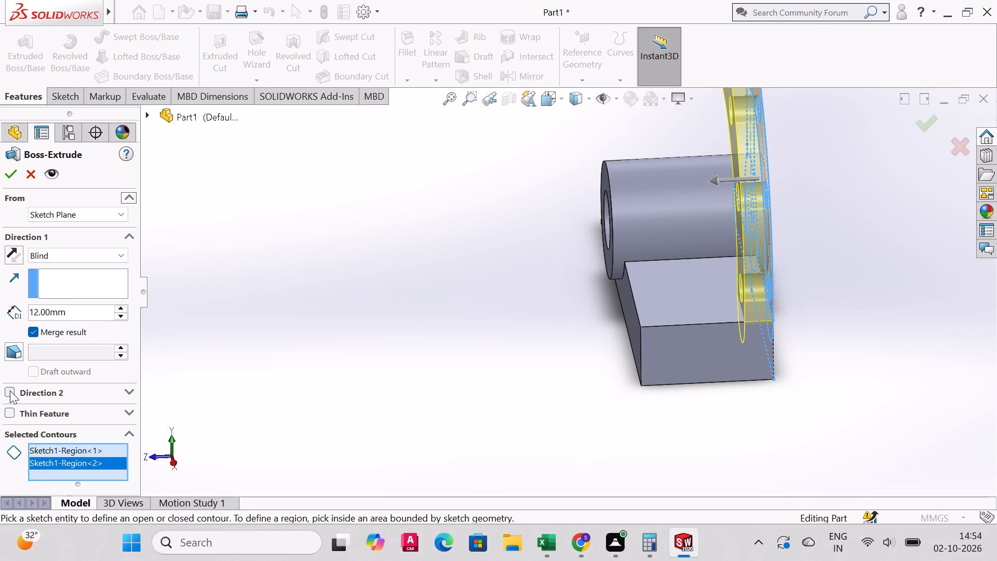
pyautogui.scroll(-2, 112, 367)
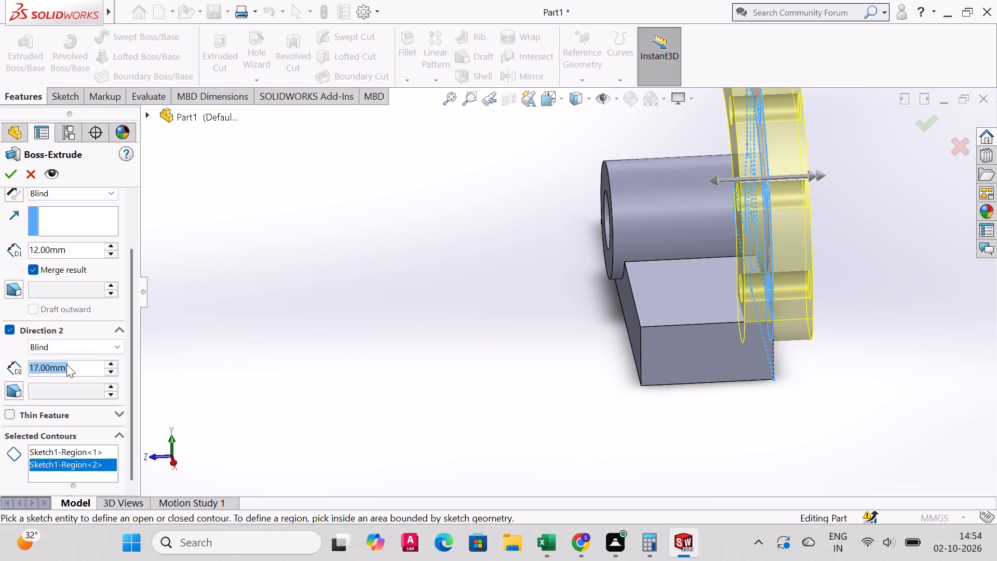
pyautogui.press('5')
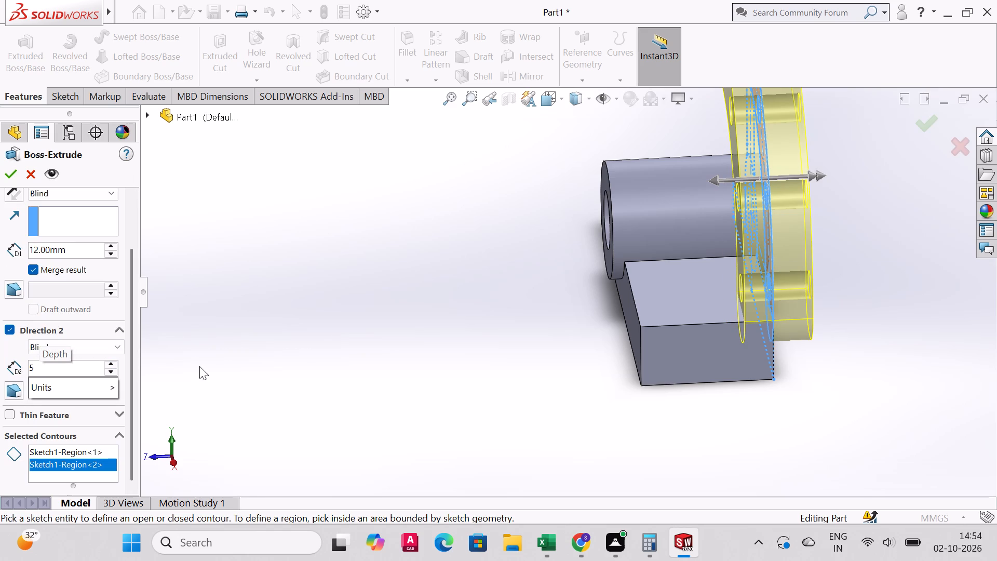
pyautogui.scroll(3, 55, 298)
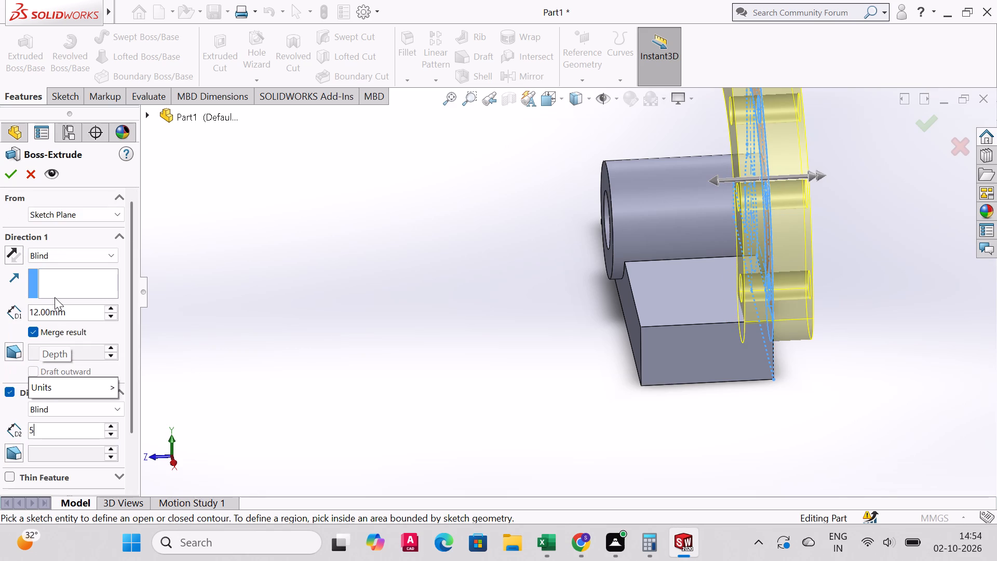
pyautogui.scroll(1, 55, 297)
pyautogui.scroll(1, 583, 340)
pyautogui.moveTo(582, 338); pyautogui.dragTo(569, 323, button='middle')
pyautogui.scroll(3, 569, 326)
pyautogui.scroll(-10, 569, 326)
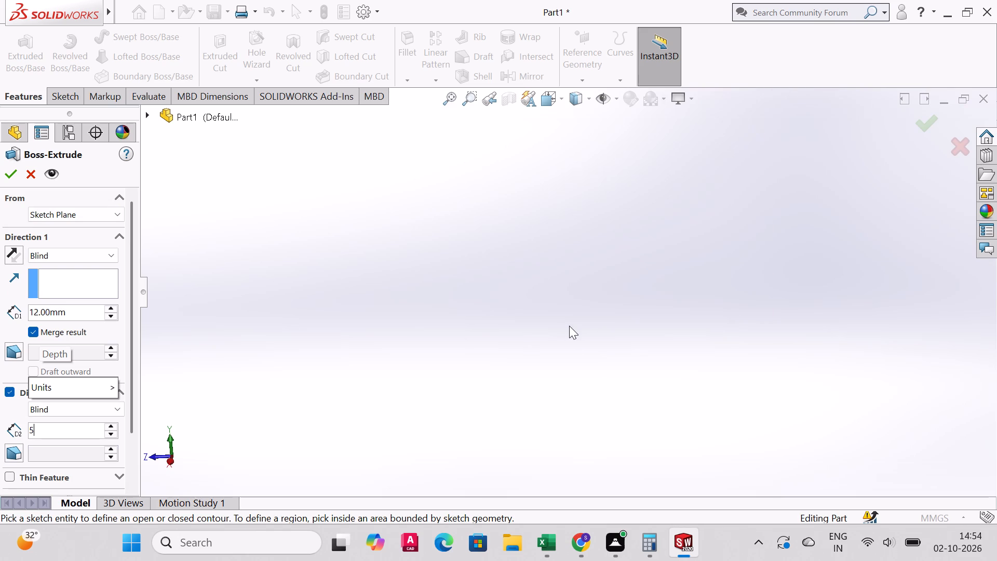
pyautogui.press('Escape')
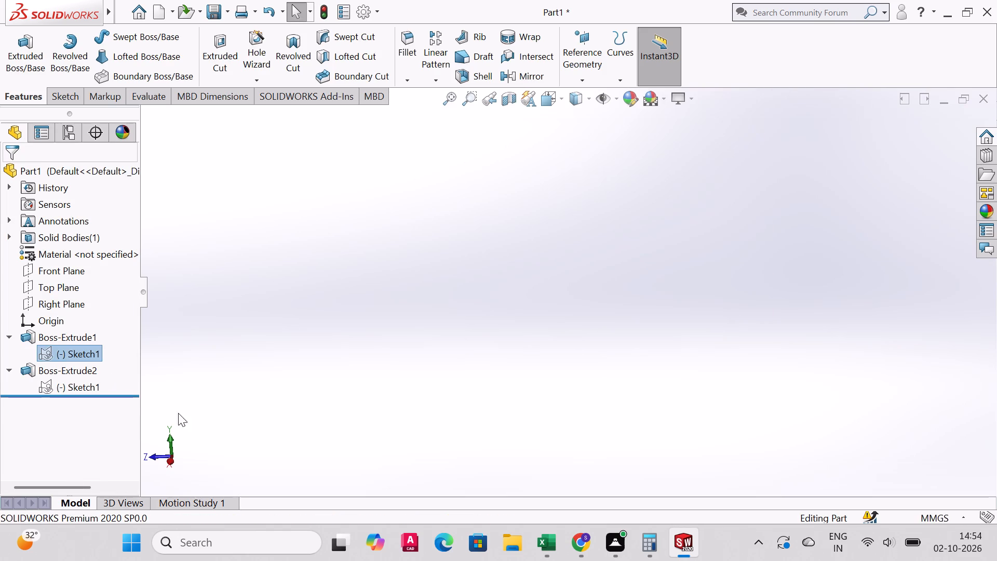
# Undo the last changes, back through the most recent edit of the hub's extrusion depths.
pyautogui.scroll(-5, 672, 278)
pyautogui.scroll(5, 672, 278)
pyautogui.hotkey('ctrl', 'z')
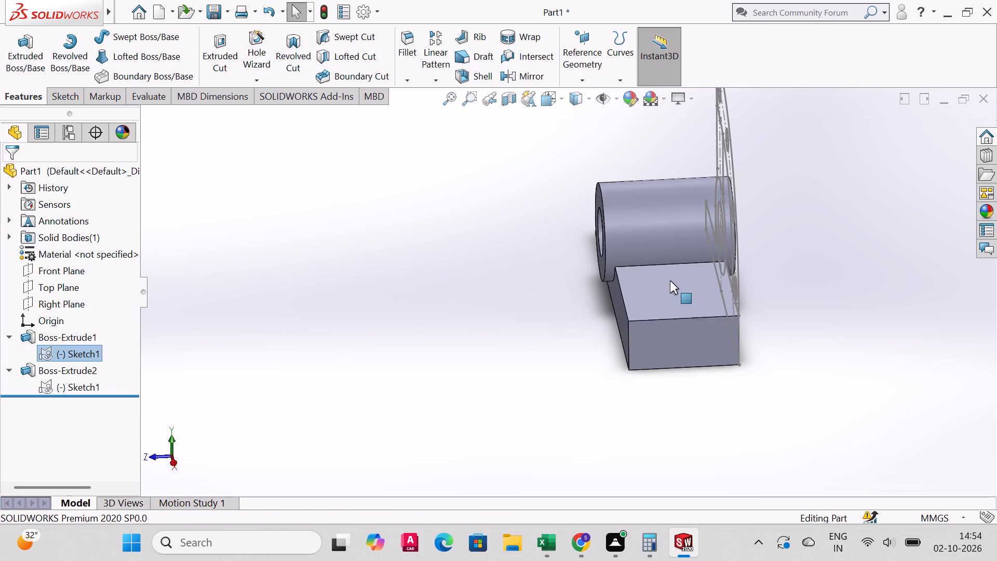
pyautogui.moveTo(764, 299); pyautogui.dragTo(779, 282, button='middle')
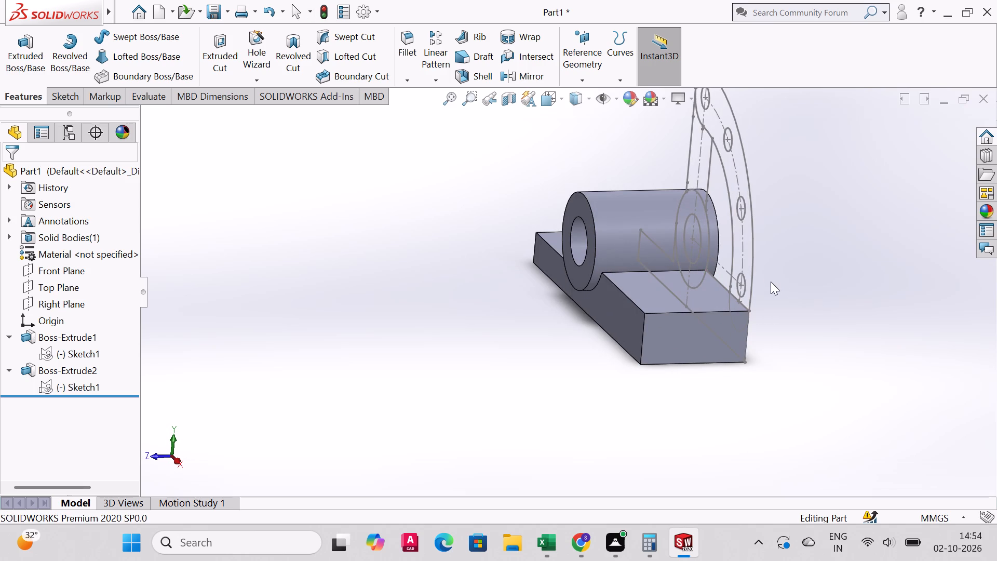
pyautogui.press('Escape')
pyautogui.moveTo(730, 335); pyautogui.dragTo(673, 335, button='middle')
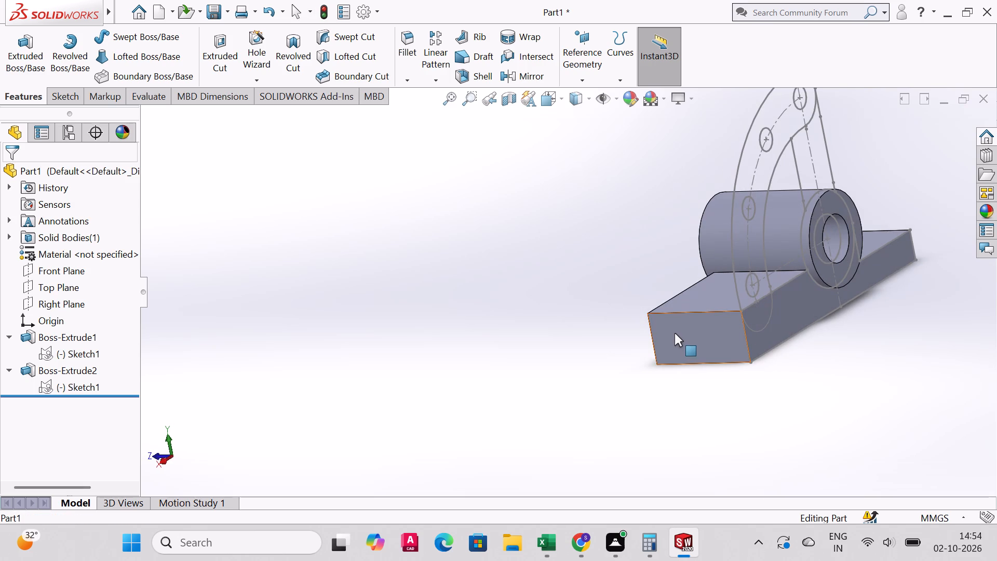
pyautogui.hotkey('ctrl', 'z')
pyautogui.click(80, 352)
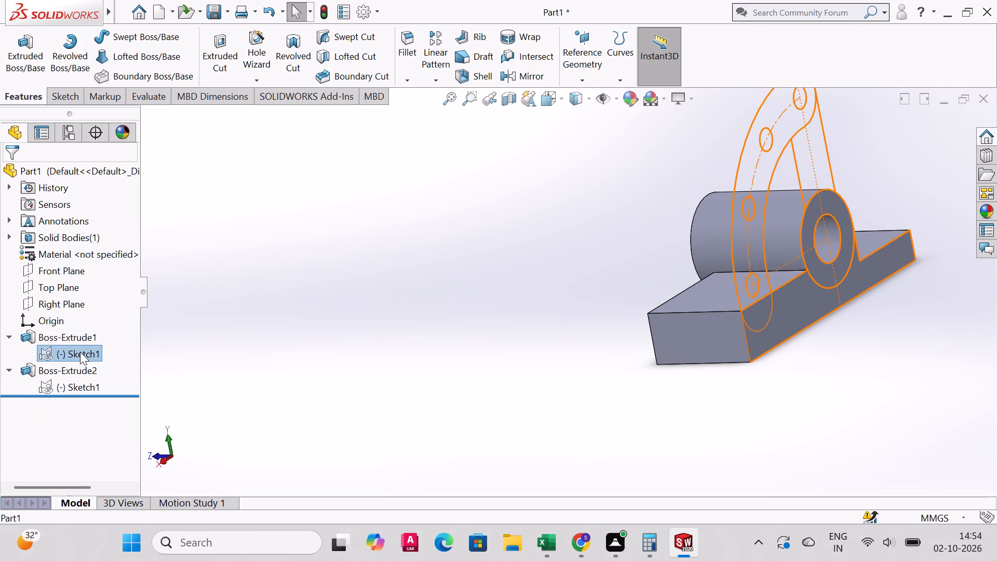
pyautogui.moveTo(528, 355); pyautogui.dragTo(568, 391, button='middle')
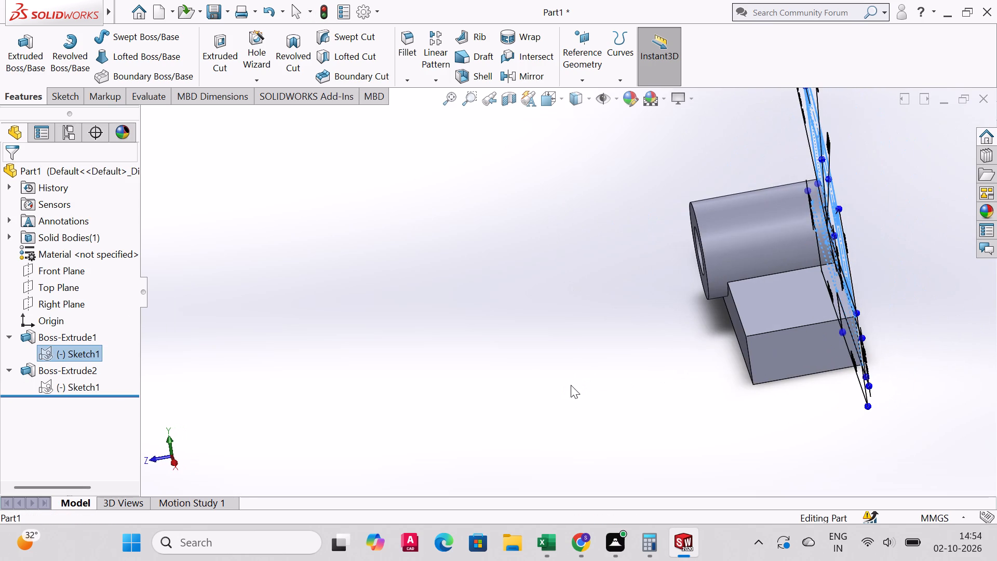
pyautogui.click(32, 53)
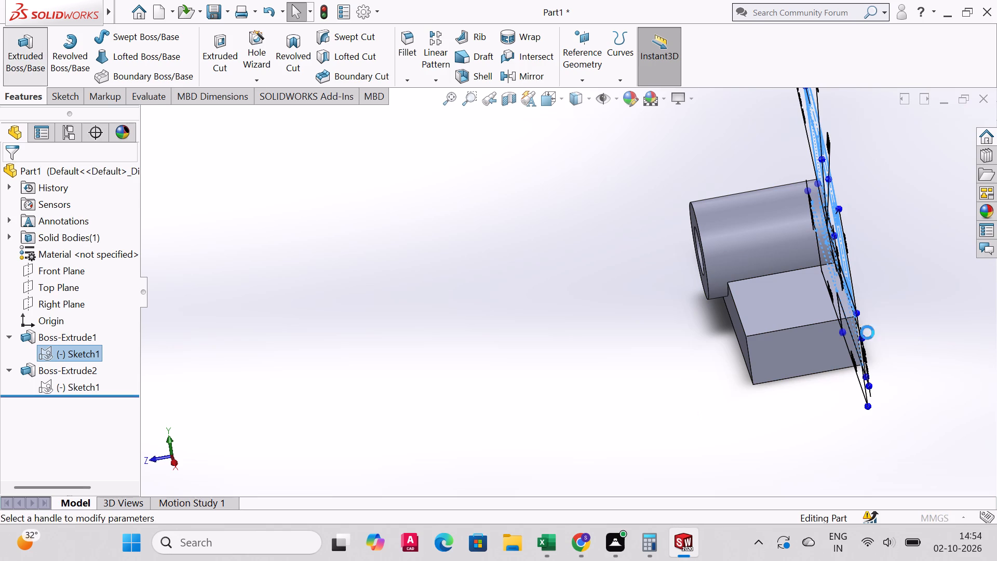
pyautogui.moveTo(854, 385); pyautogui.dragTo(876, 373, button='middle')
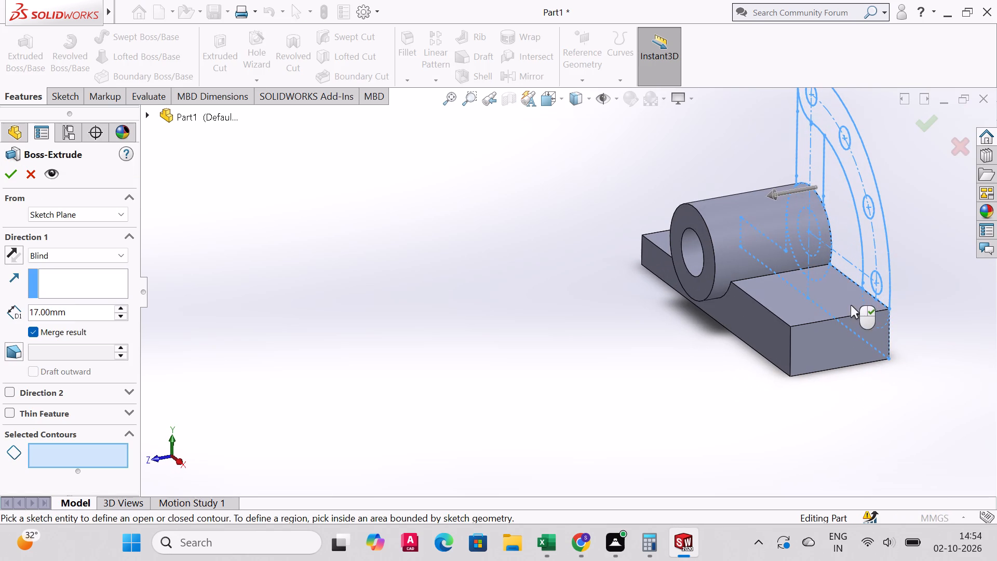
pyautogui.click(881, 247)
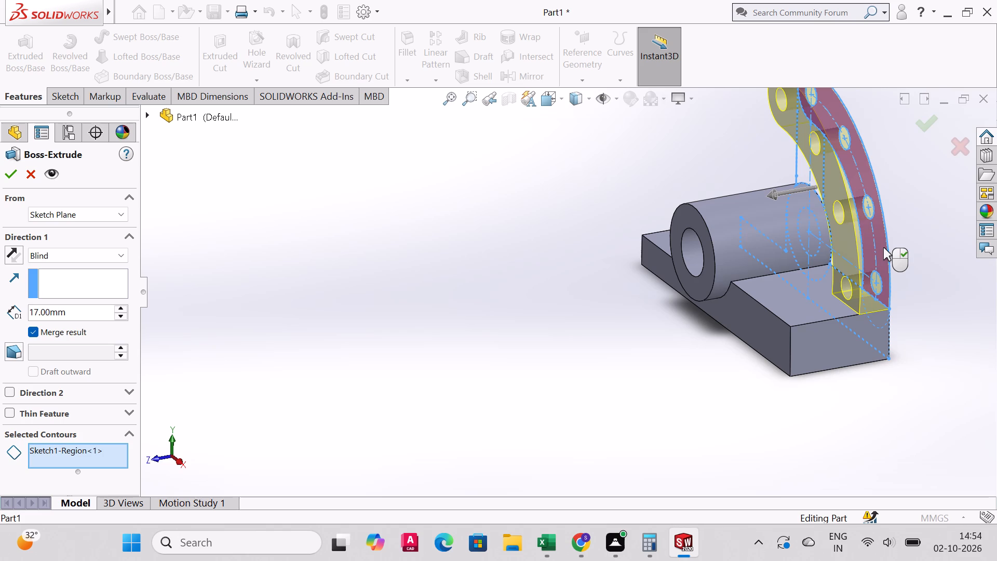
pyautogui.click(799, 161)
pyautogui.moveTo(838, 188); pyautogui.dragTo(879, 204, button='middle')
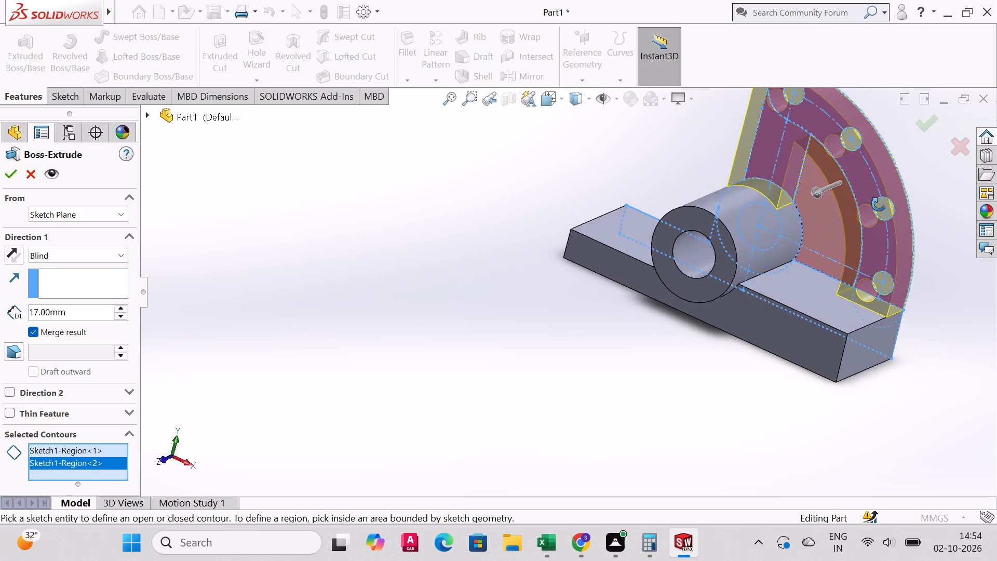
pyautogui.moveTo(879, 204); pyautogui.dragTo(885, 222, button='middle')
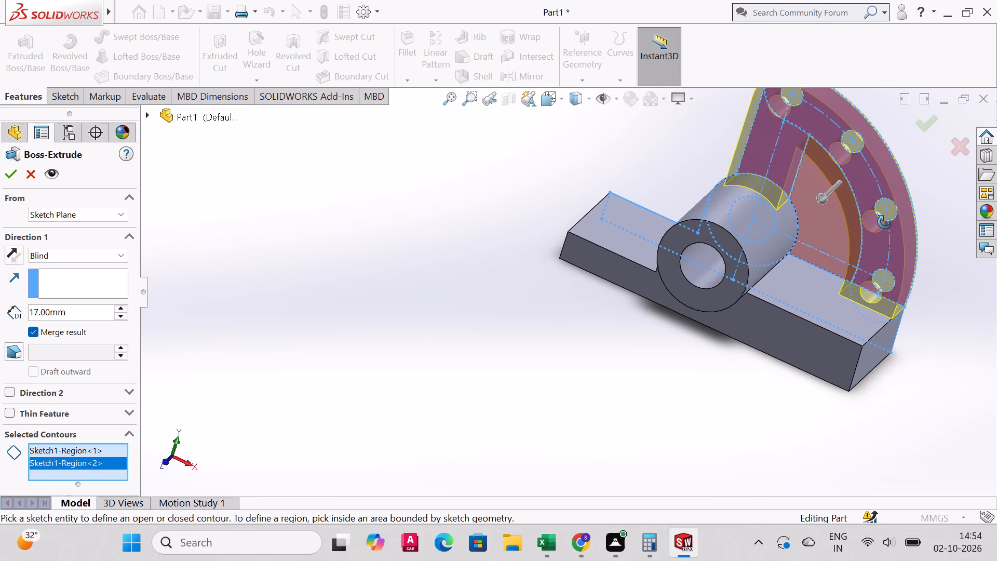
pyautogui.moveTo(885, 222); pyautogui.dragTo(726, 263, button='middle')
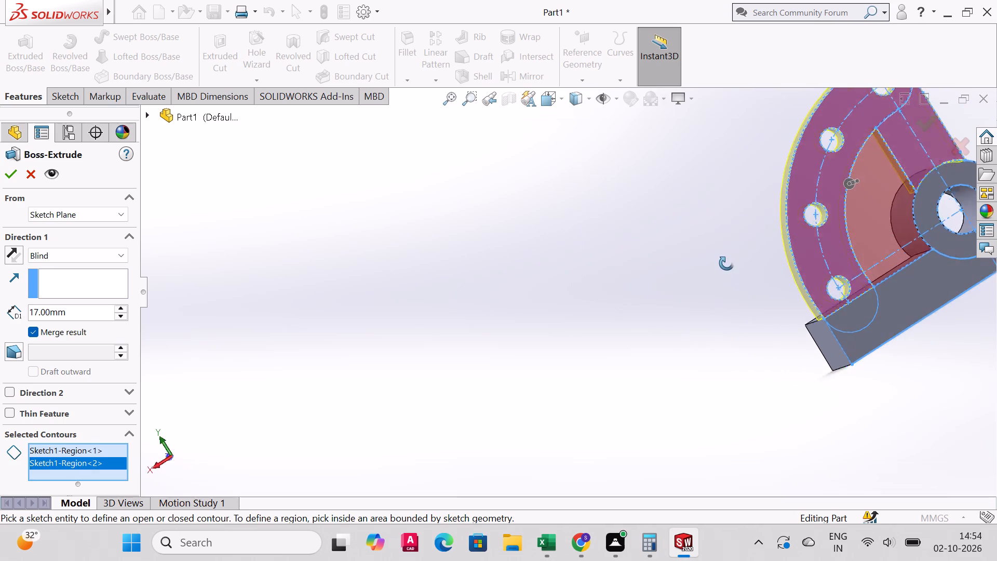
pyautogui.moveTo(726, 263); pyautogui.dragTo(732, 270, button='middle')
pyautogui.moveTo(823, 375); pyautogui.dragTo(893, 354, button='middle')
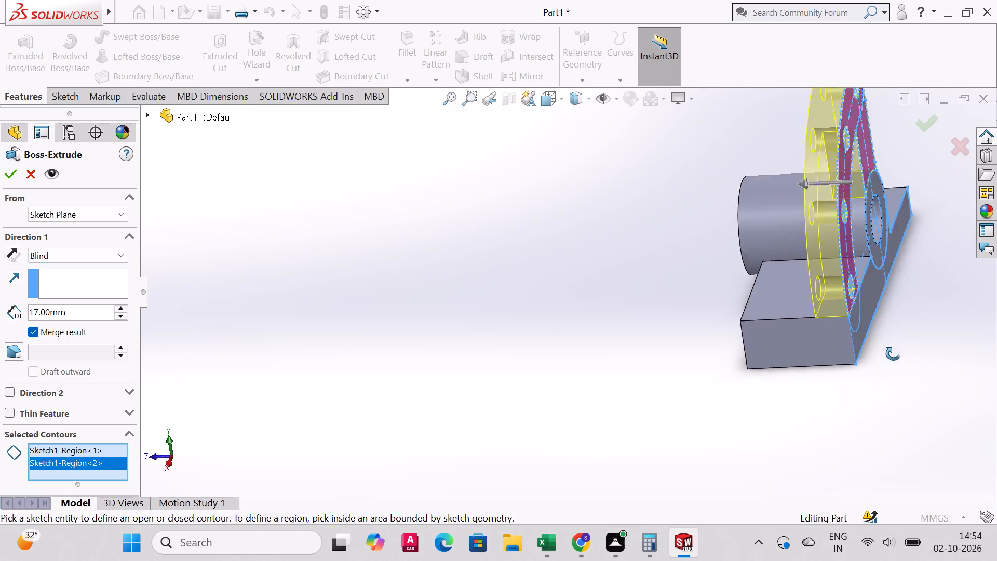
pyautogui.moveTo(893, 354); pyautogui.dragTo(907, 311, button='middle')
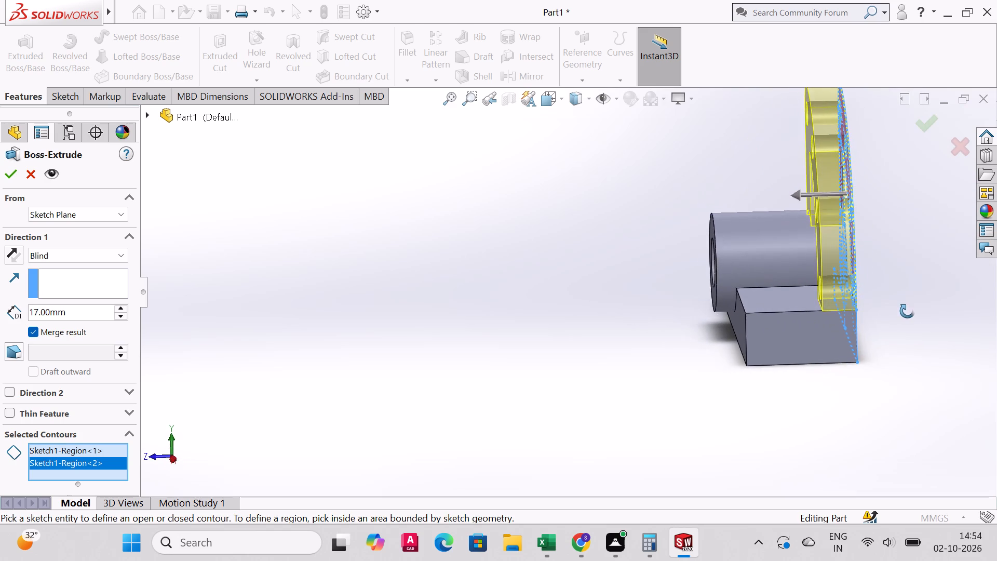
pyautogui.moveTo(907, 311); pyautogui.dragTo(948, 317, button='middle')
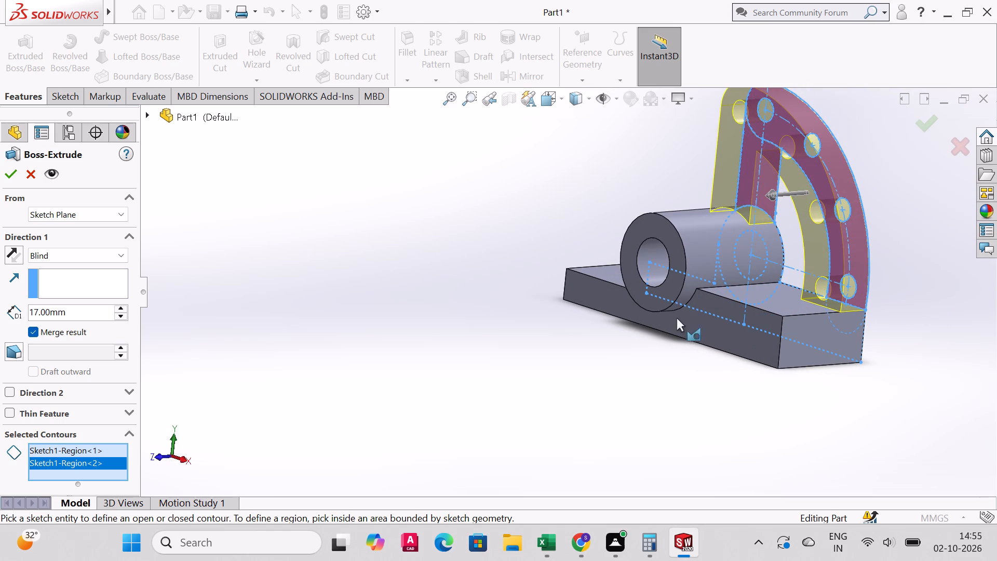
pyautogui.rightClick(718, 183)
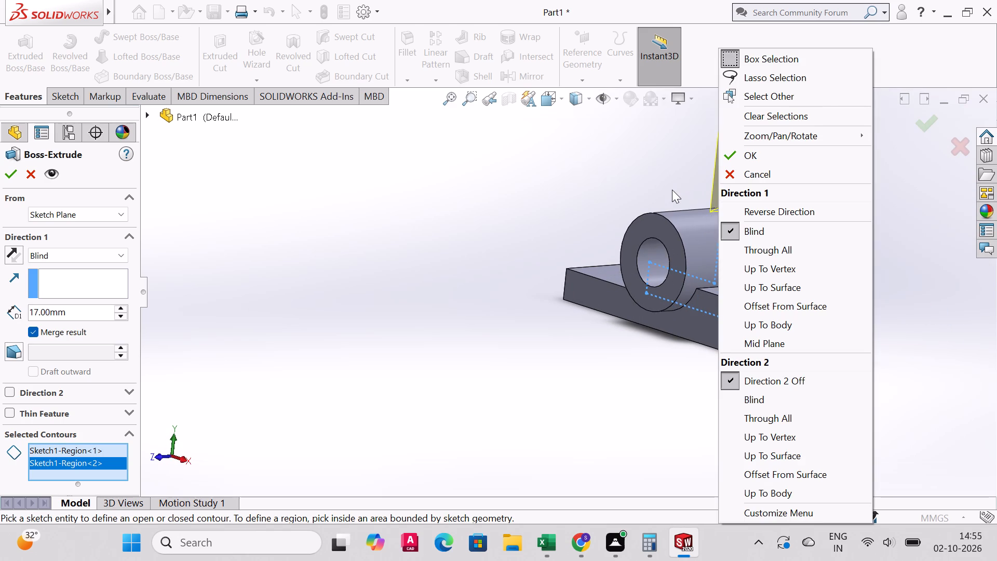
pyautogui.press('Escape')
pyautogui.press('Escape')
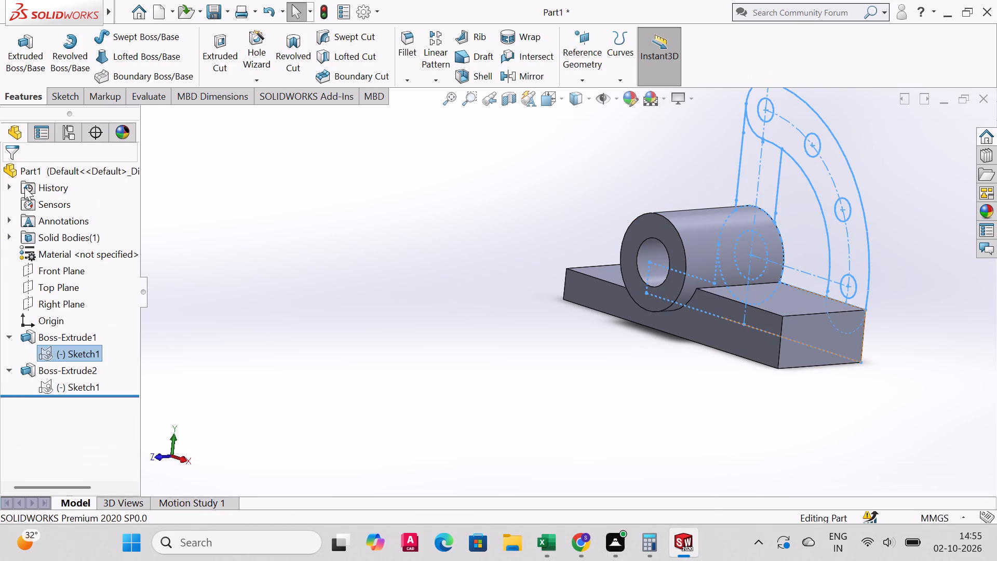
# Set up a boss extrusion of Sketch1's two curved arm regions, including the rounded lower end, with a Blind depth of 12 mm.
pyautogui.click(29, 43)
pyautogui.click(846, 182)
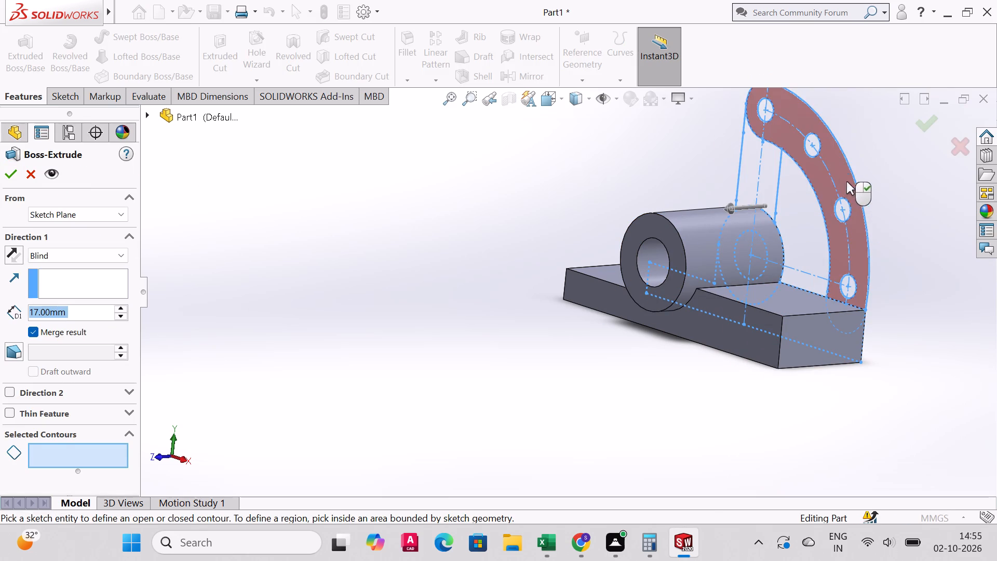
pyautogui.click(845, 318)
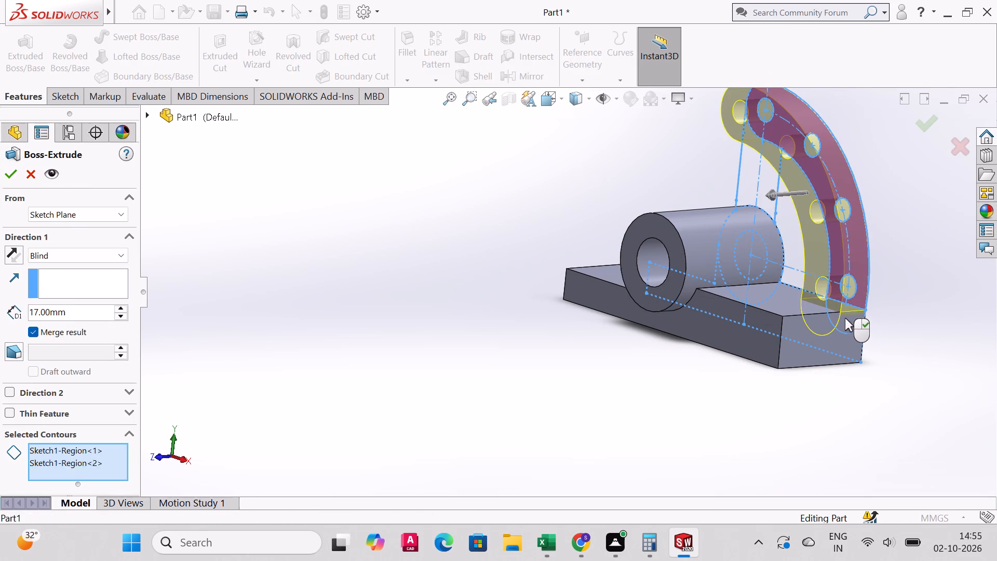
pyautogui.moveTo(863, 313); pyautogui.dragTo(821, 327, button='middle')
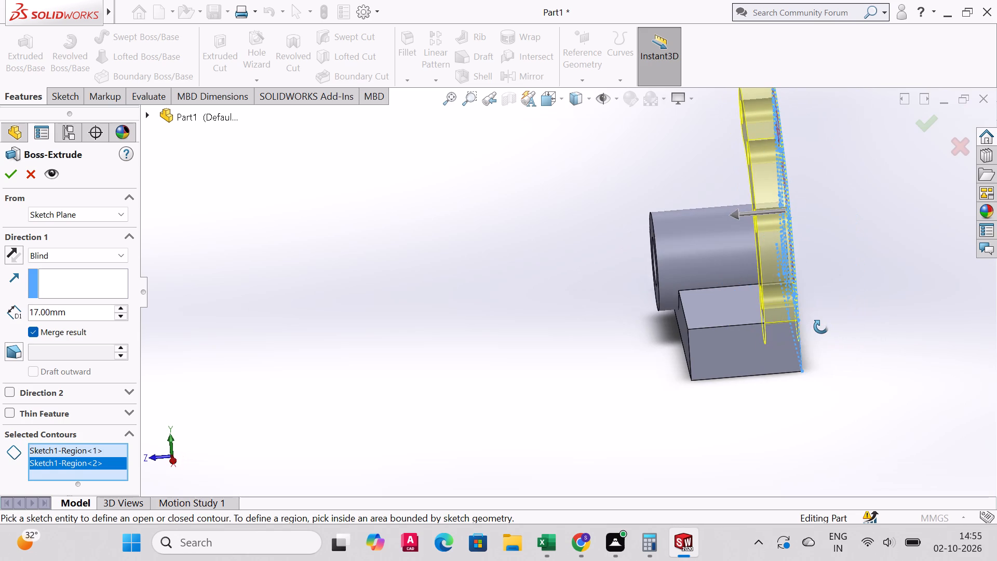
pyautogui.moveTo(821, 327); pyautogui.dragTo(824, 339, button='middle')
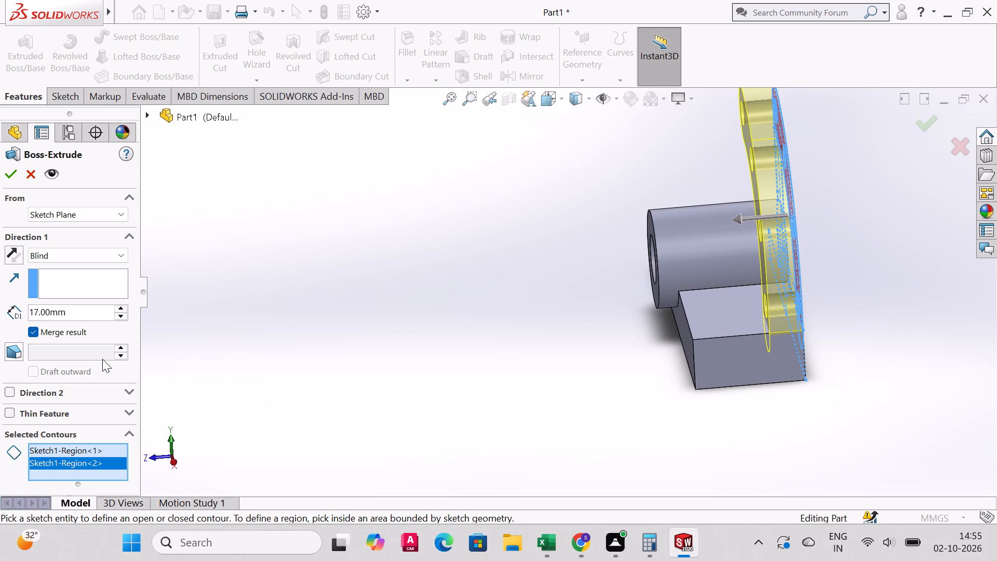
pyautogui.scroll(-3, 29, 283)
pyautogui.moveTo(78, 314); pyautogui.dragTo(0, 328)
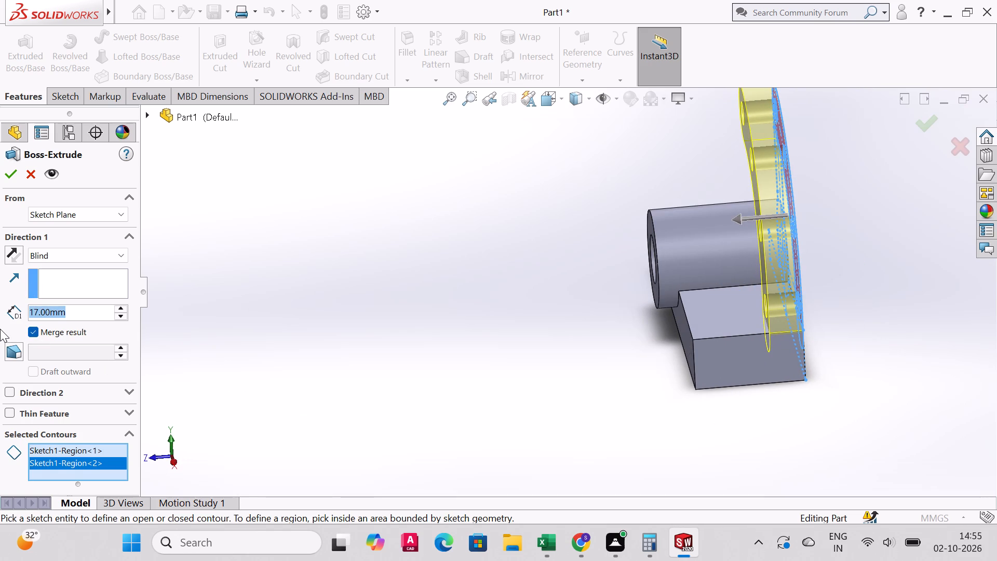
pyautogui.write('12')
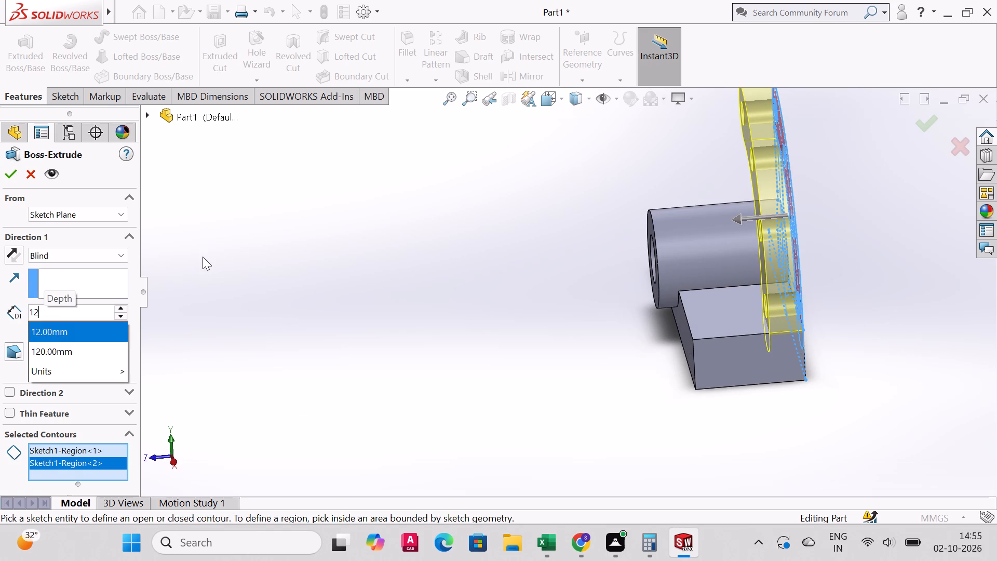
pyautogui.click(203, 256)
pyautogui.middleClick(59, 314)
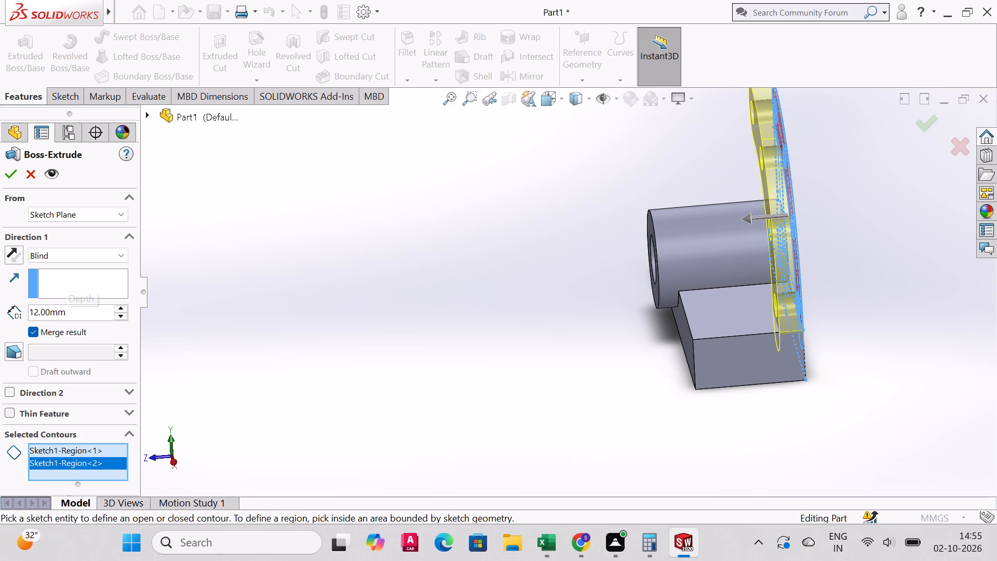
# Add a second direction to the arm's extrusion with a Blind depth of 5 mm and create the feature.
pyautogui.click(9, 393)
pyautogui.scroll(-2, 184, 338)
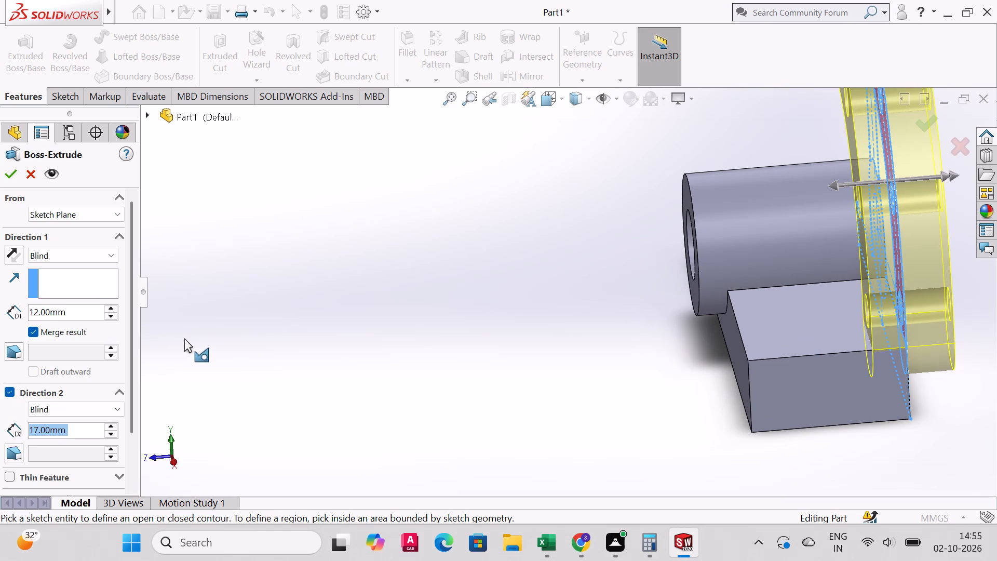
pyautogui.scroll(1, 165, 375)
pyautogui.moveTo(86, 429); pyautogui.dragTo(0, 447)
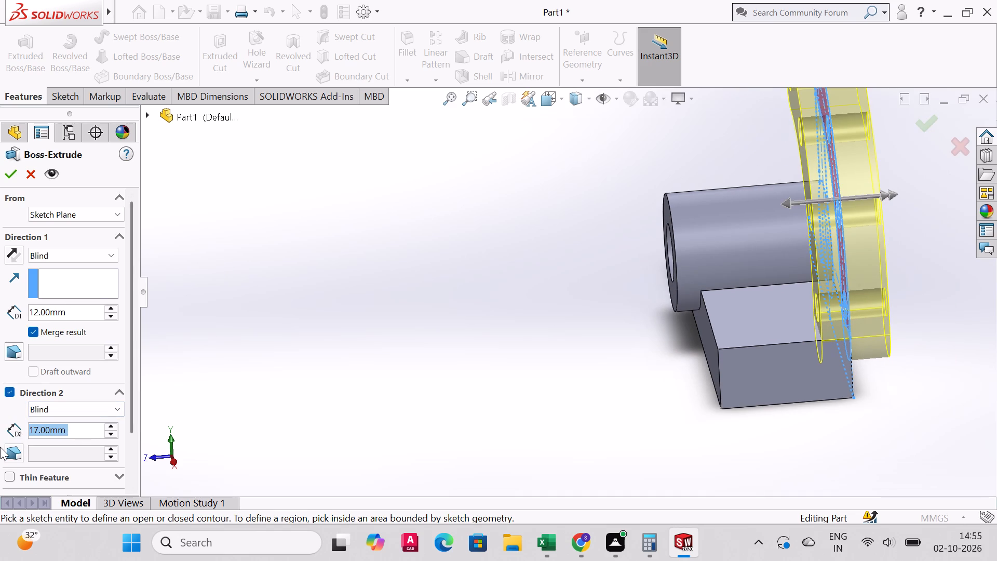
pyautogui.press('5')
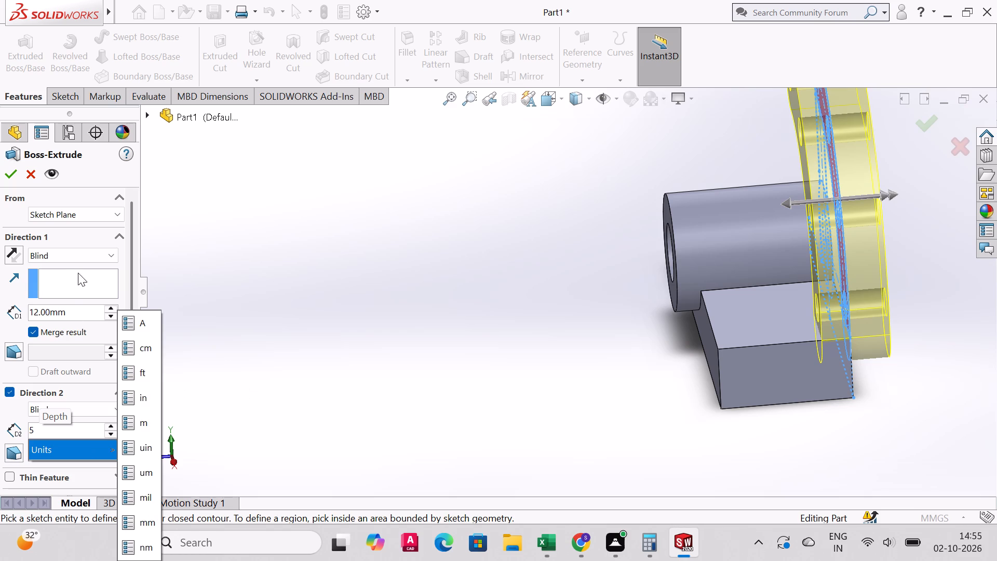
pyautogui.click(75, 432)
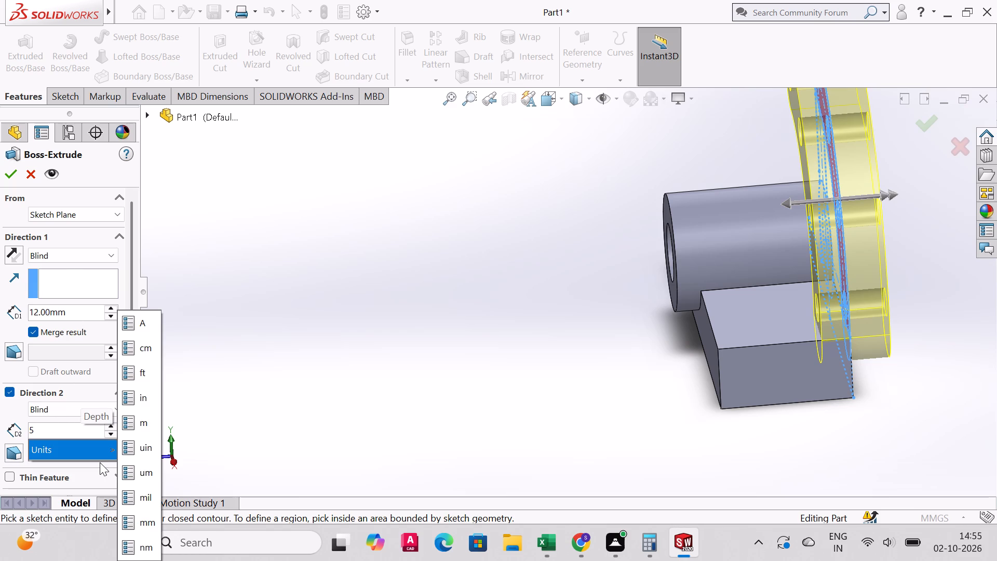
pyautogui.click(11, 167)
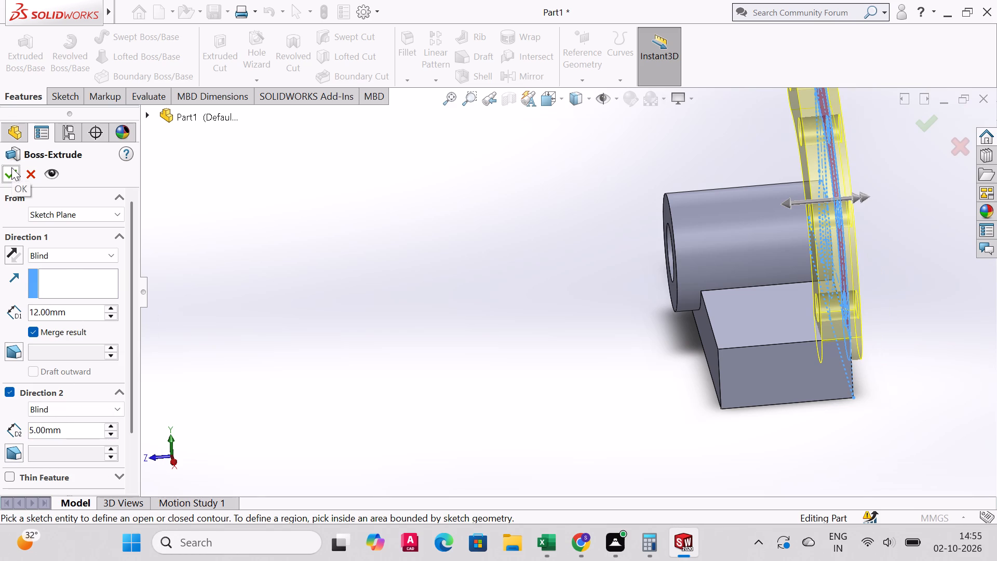
pyautogui.click(10, 173)
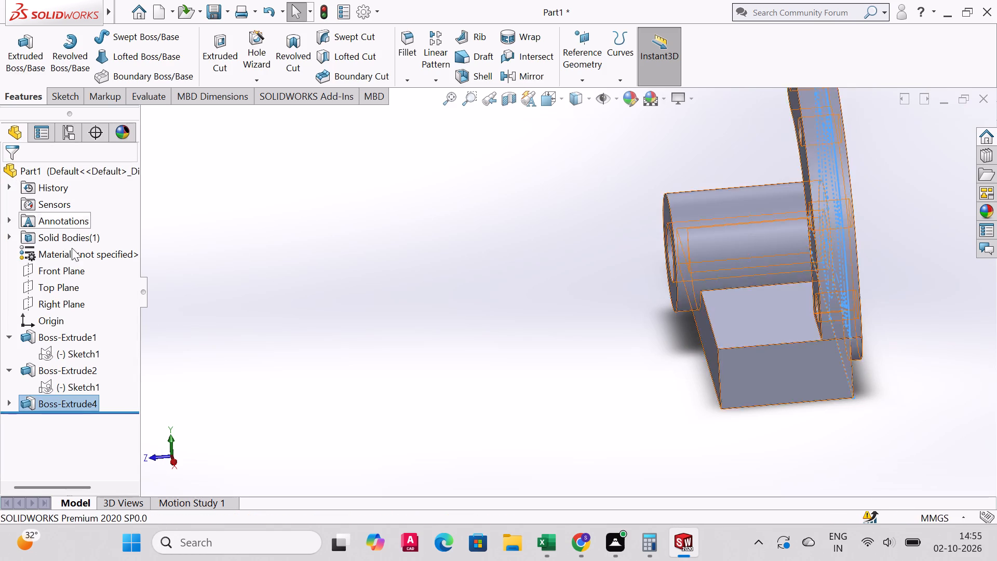
# Examine the extruded arm and how it meets the base and hub from the front, side and rear.
pyautogui.moveTo(619, 269); pyautogui.dragTo(700, 255, button='middle')
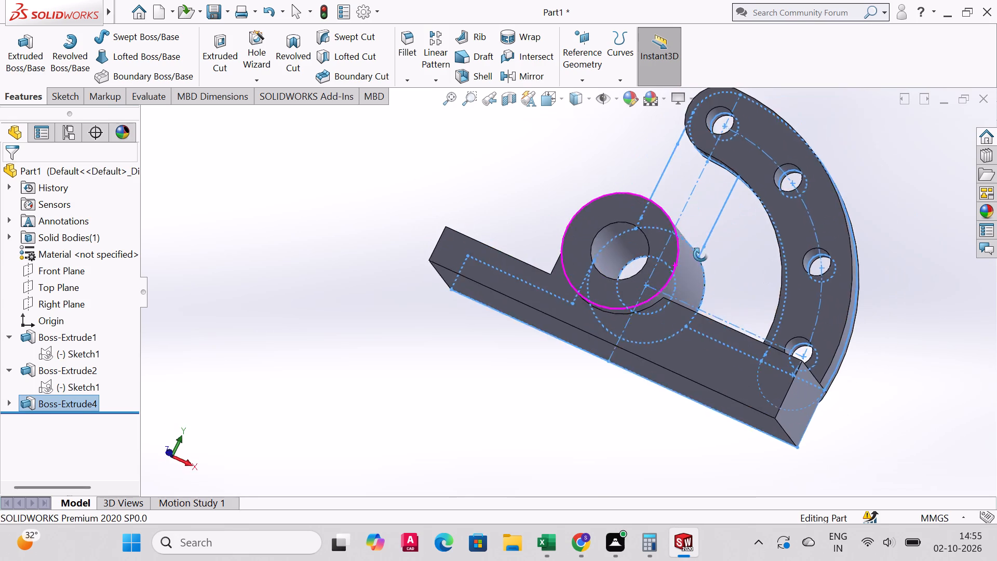
pyautogui.moveTo(700, 255); pyautogui.dragTo(582, 303, button='middle')
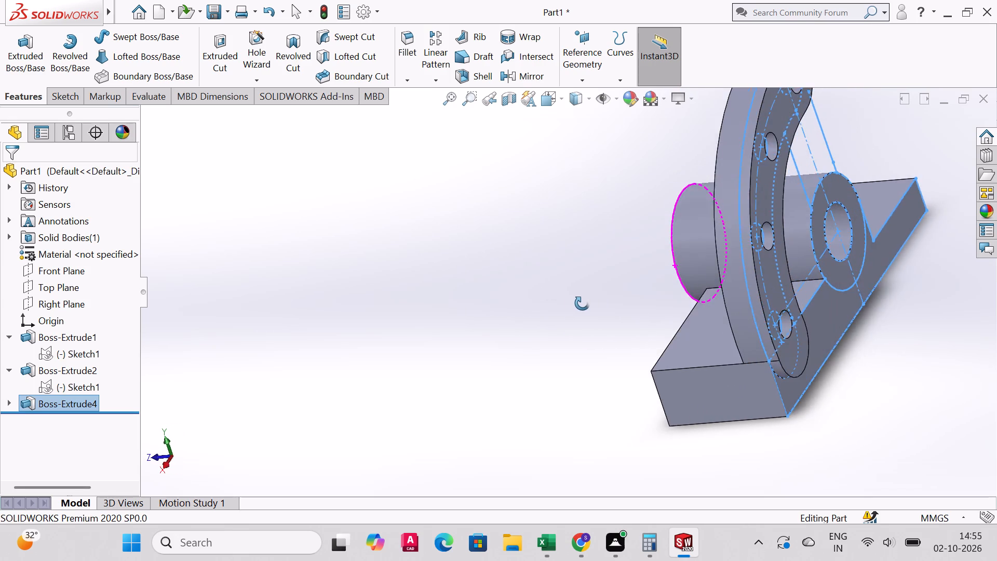
pyautogui.moveTo(582, 303); pyautogui.dragTo(577, 304, button='middle')
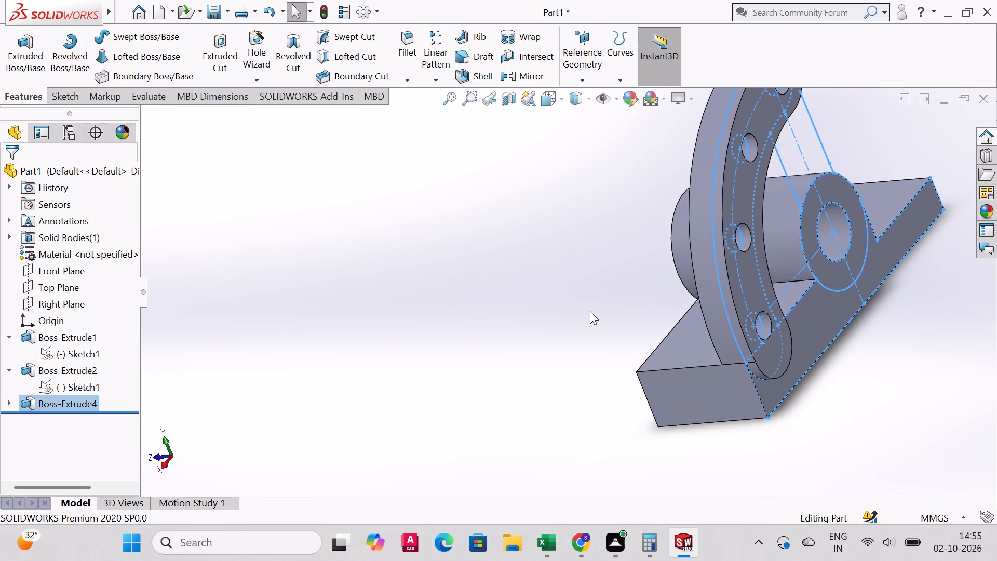
pyautogui.moveTo(684, 337); pyautogui.dragTo(772, 328, button='middle')
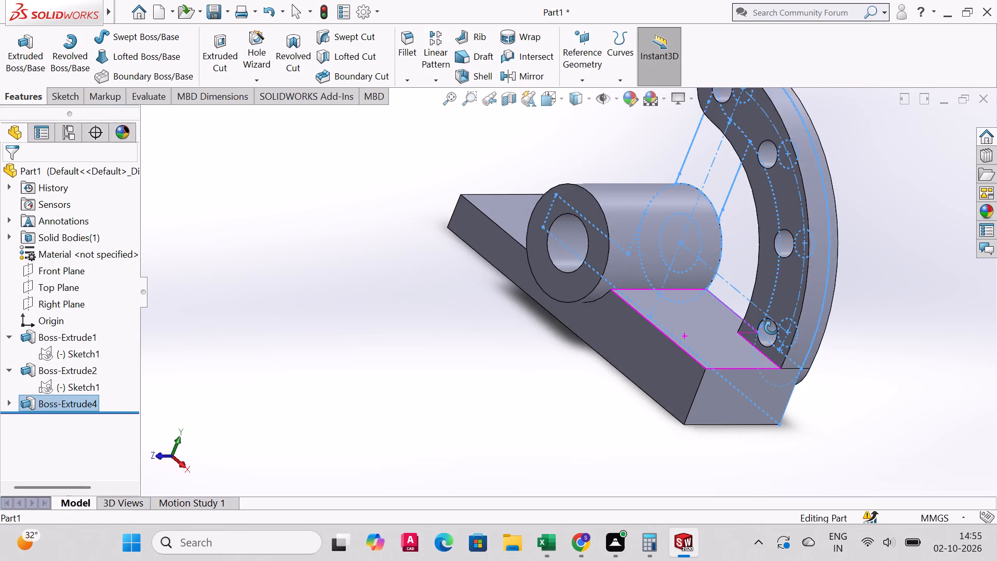
pyautogui.moveTo(772, 328); pyautogui.dragTo(784, 337, button='middle')
pyautogui.scroll(-1, 784, 334)
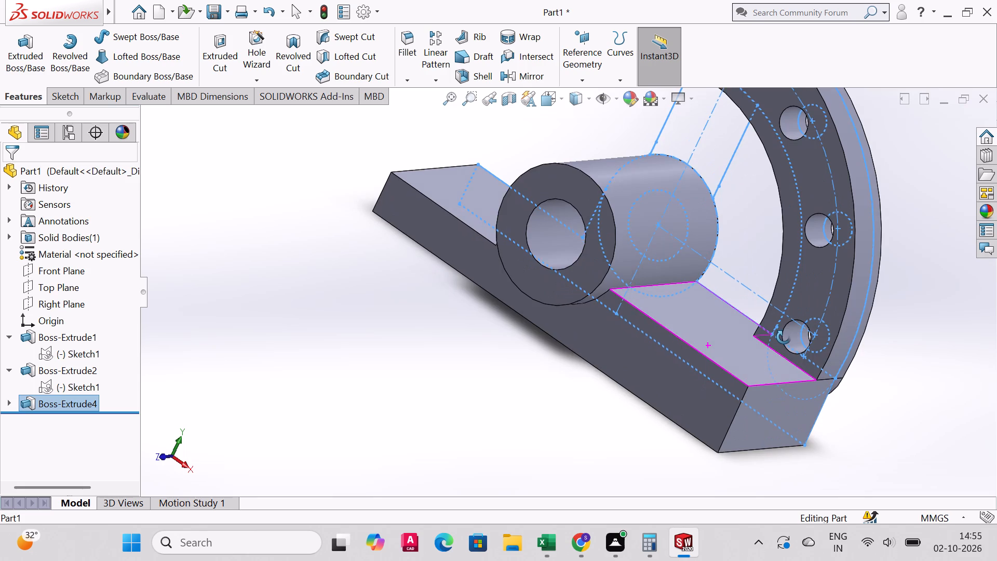
pyautogui.moveTo(784, 337); pyautogui.dragTo(623, 310, button='middle')
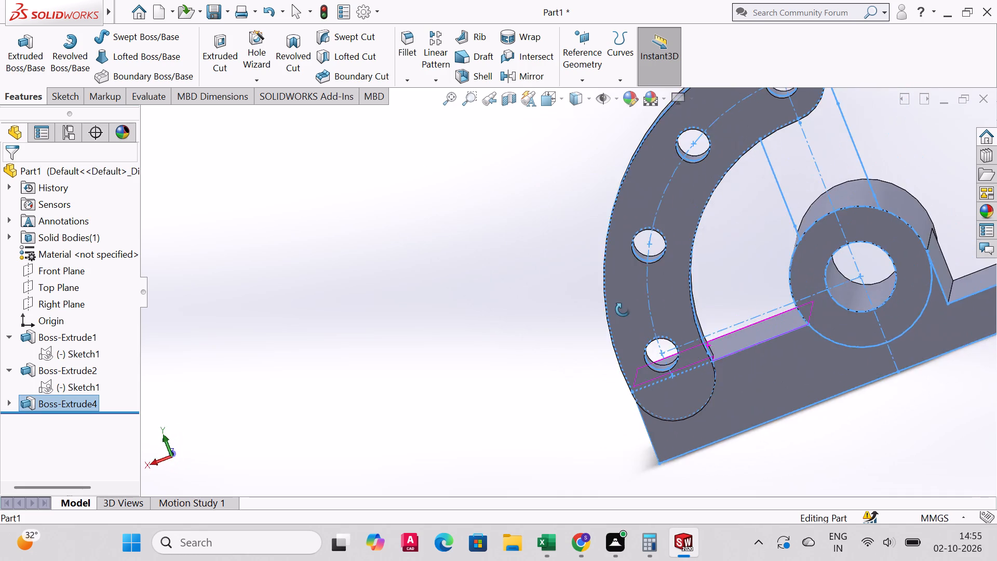
pyautogui.moveTo(623, 310); pyautogui.dragTo(737, 329, button='middle')
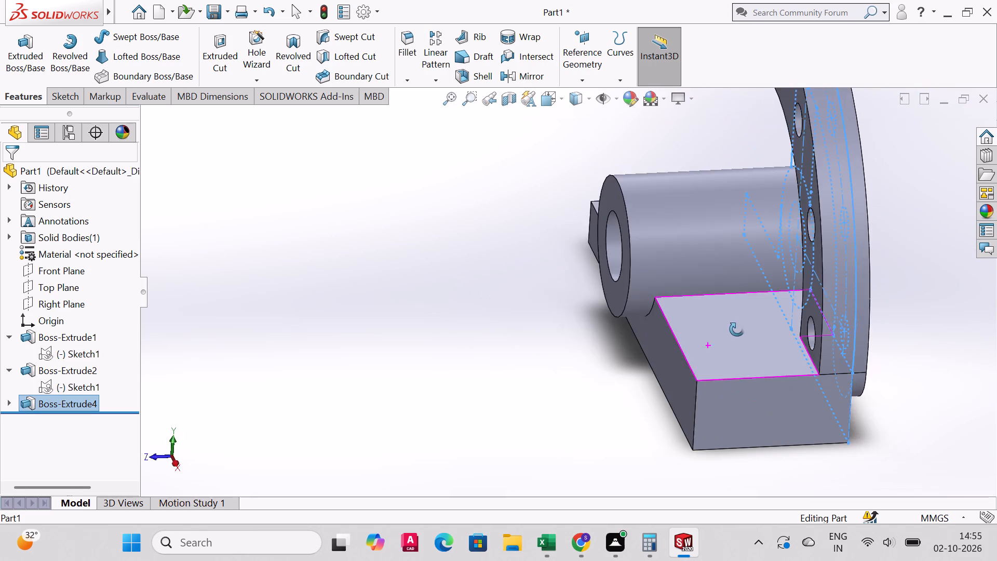
pyautogui.moveTo(737, 329); pyautogui.dragTo(734, 329, button='middle')
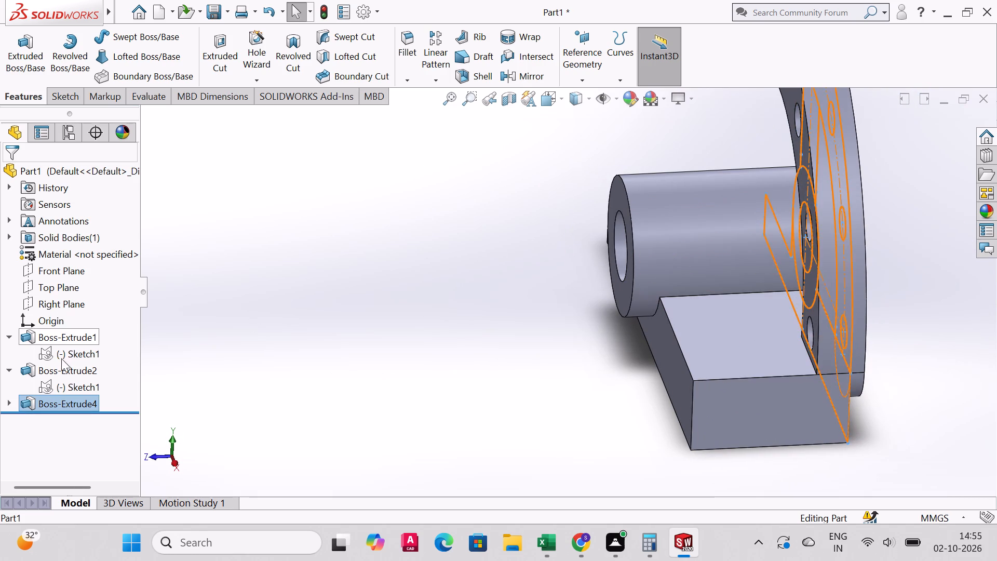
# Extrude the Sketch1 web region between the hub and the arm's upper end to a Blind depth of 12 mm, merged with the body.
pyautogui.click(68, 352)
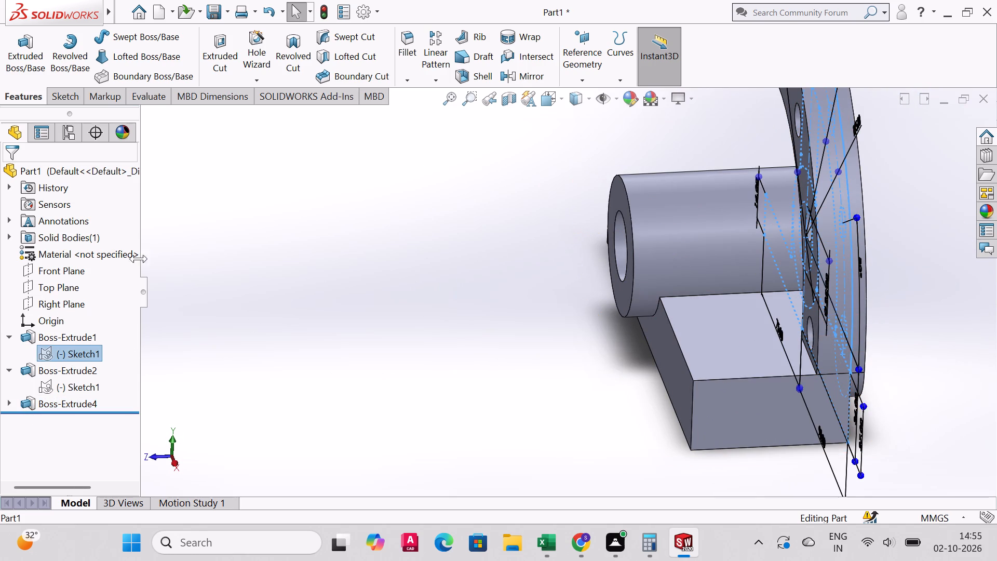
pyautogui.click(16, 47)
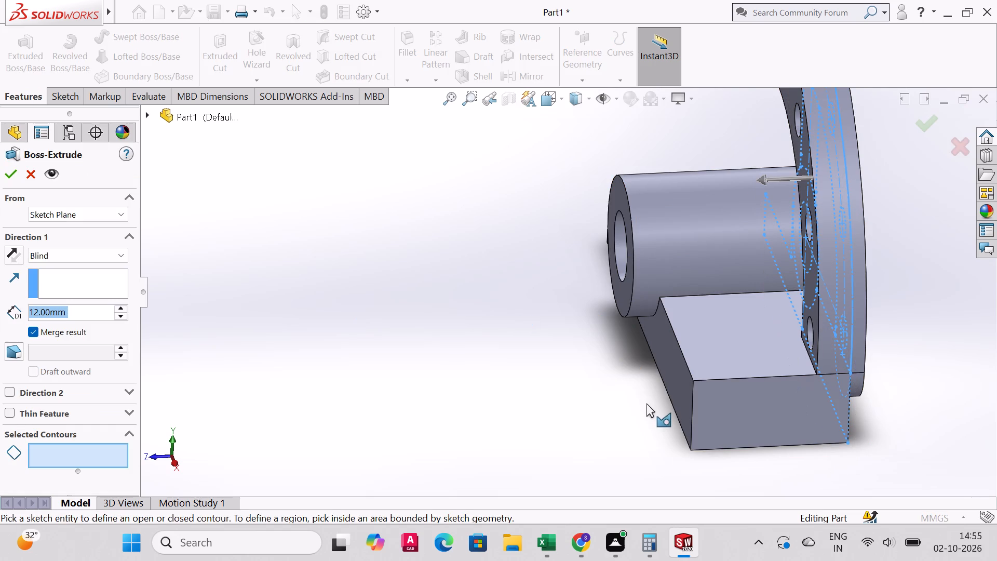
pyautogui.moveTo(639, 424); pyautogui.dragTo(687, 440, button='middle')
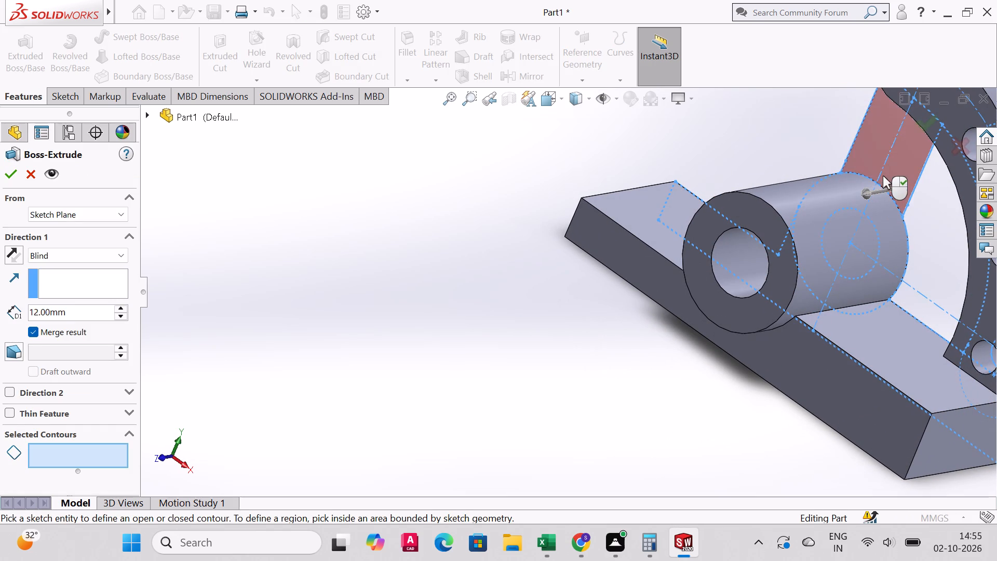
pyautogui.click(883, 175)
pyautogui.click(888, 178)
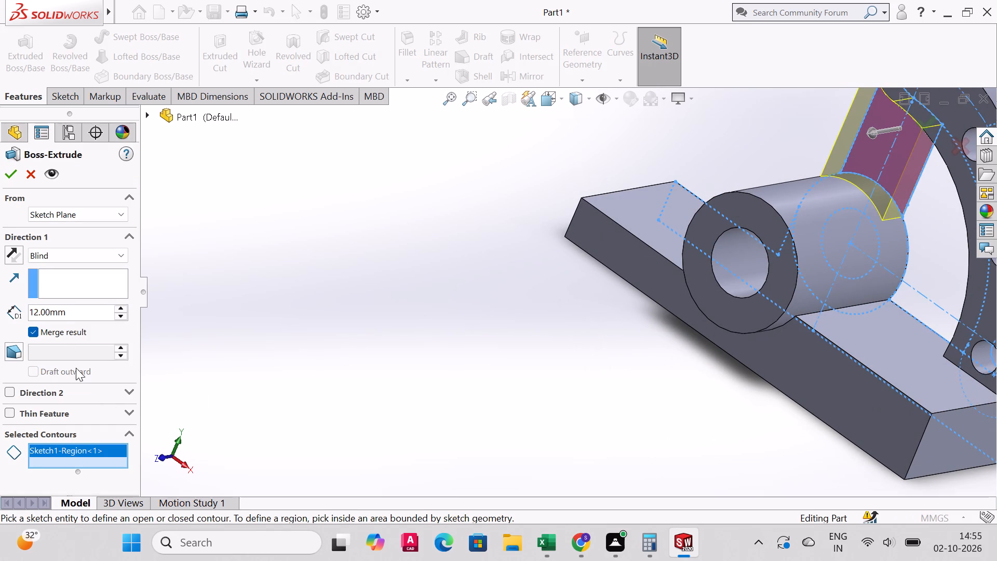
pyautogui.click(9, 176)
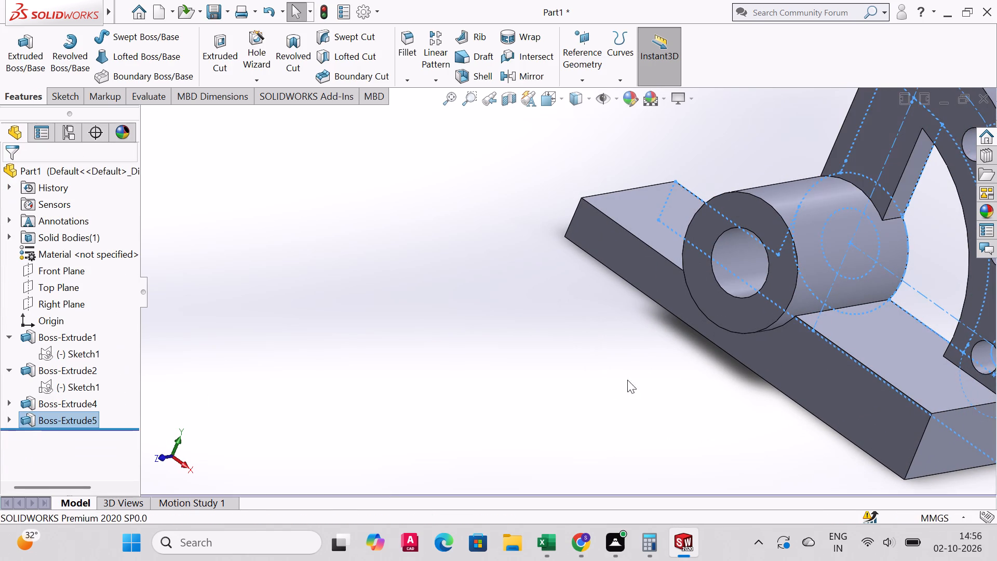
# Examine the bracket with its new web from several angles, including the isometric view, with the sketch selection cleared.
pyautogui.moveTo(710, 381); pyautogui.dragTo(597, 433, button='middle')
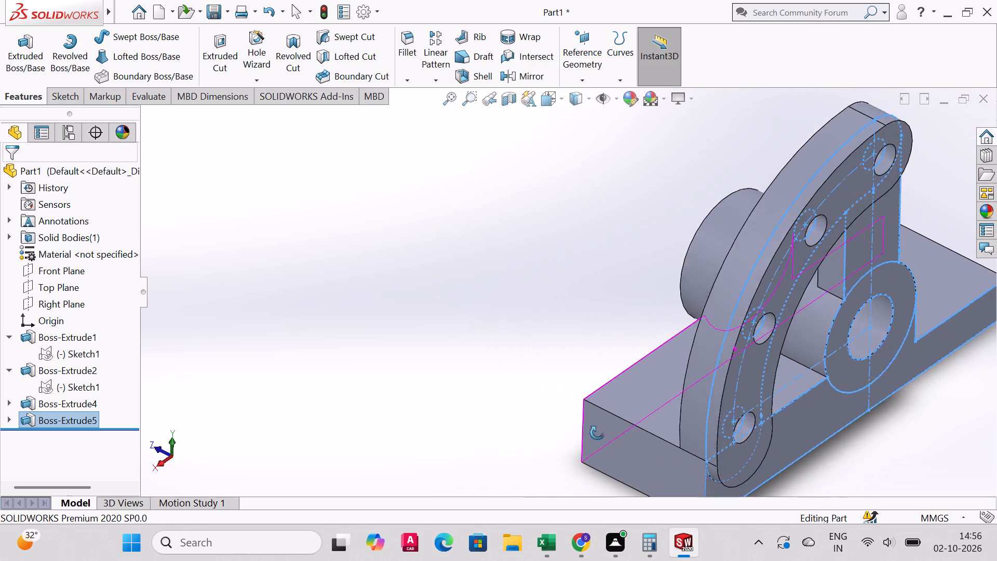
pyautogui.moveTo(597, 433); pyautogui.dragTo(521, 404, button='middle')
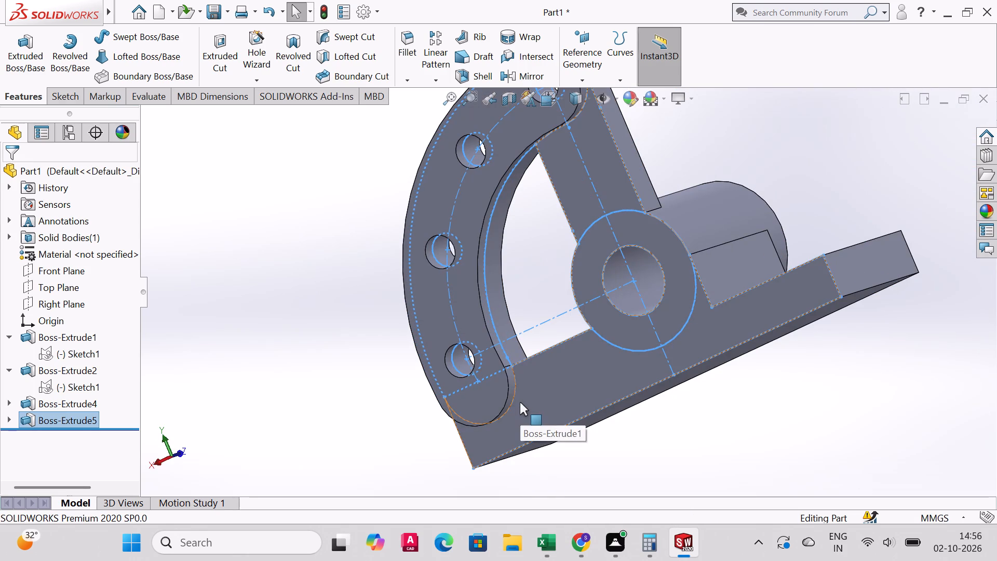
pyautogui.moveTo(563, 391); pyautogui.dragTo(731, 335, button='middle')
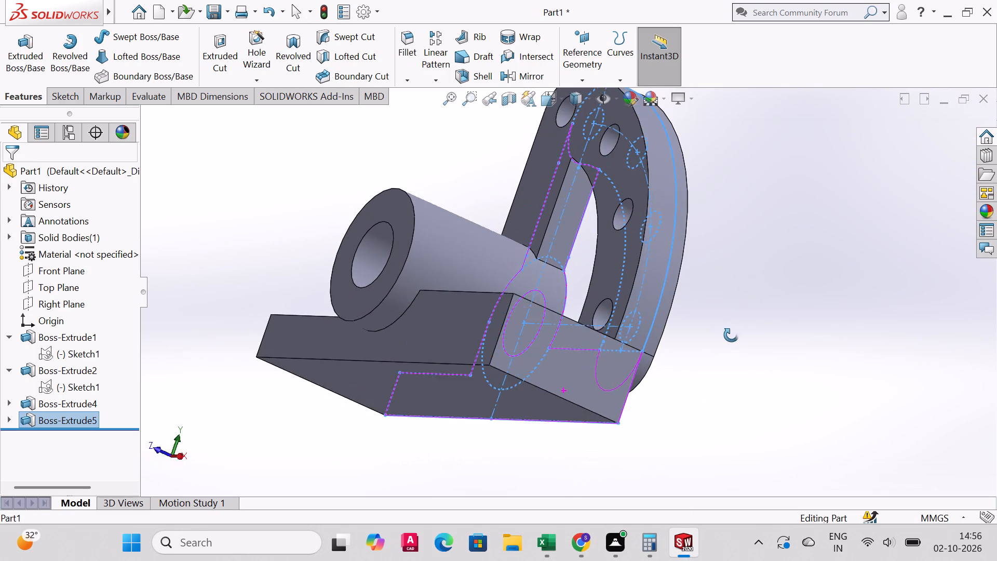
pyautogui.moveTo(731, 335); pyautogui.dragTo(731, 360, button='middle')
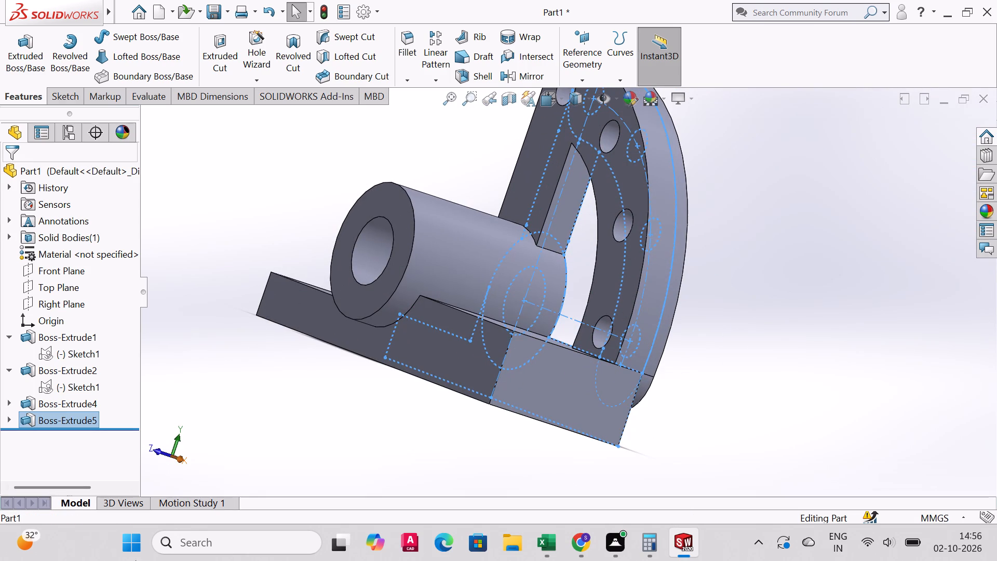
pyautogui.scroll(-2, 163, 559)
pyautogui.hotkey('ctrl', '1')
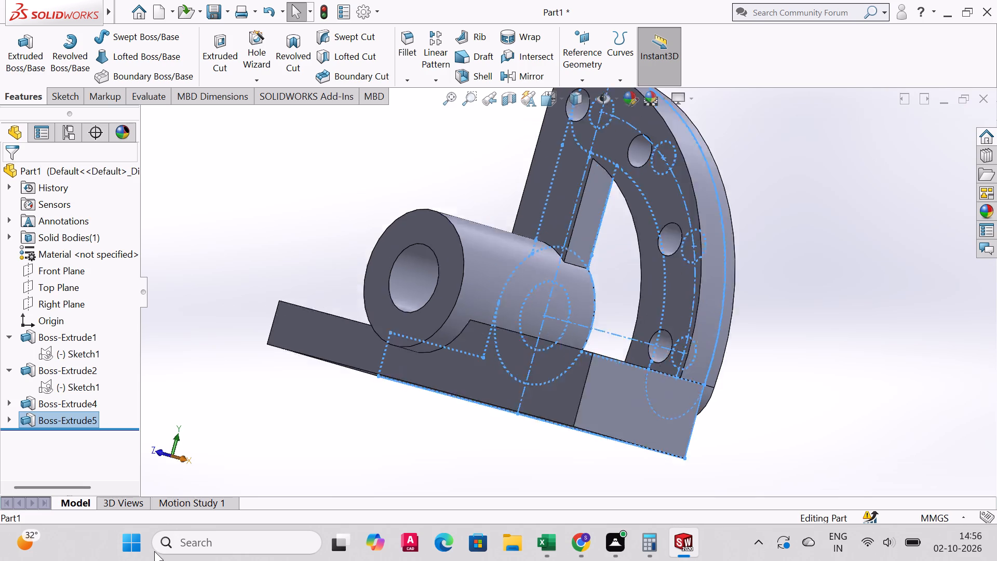
pyautogui.hotkey('ctrl', '7')
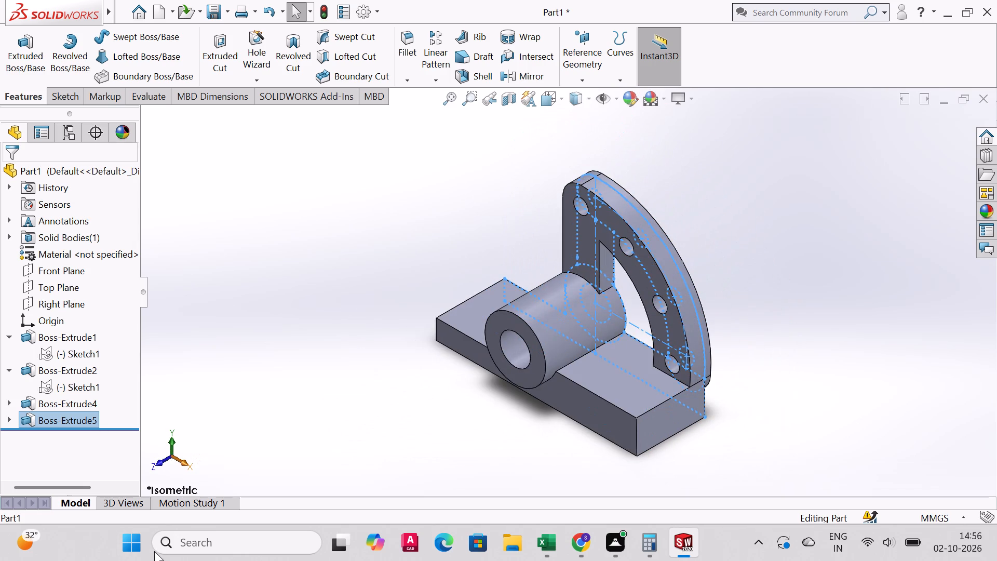
pyautogui.press('Escape')
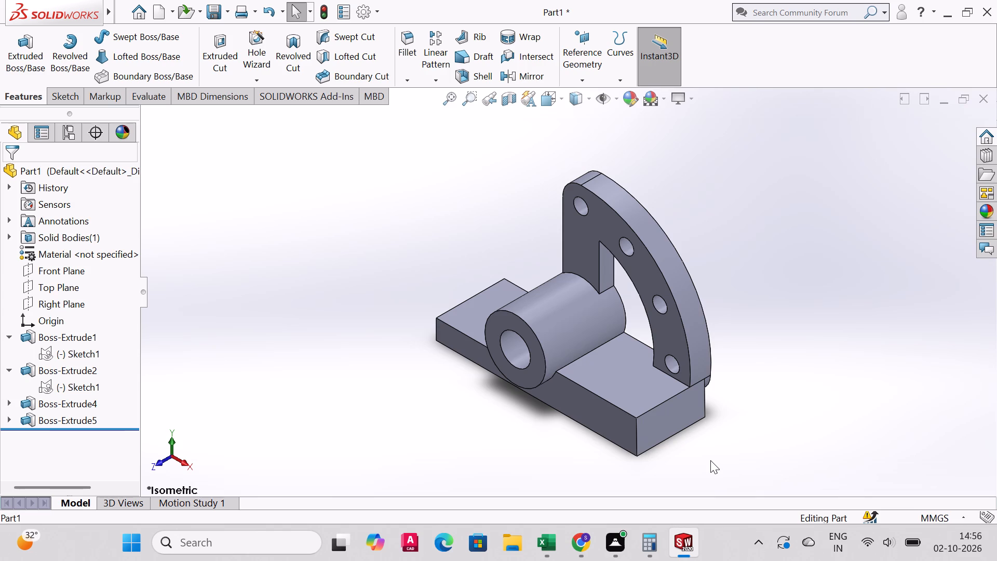
pyautogui.moveTo(795, 434); pyautogui.dragTo(794, 435, button='middle')
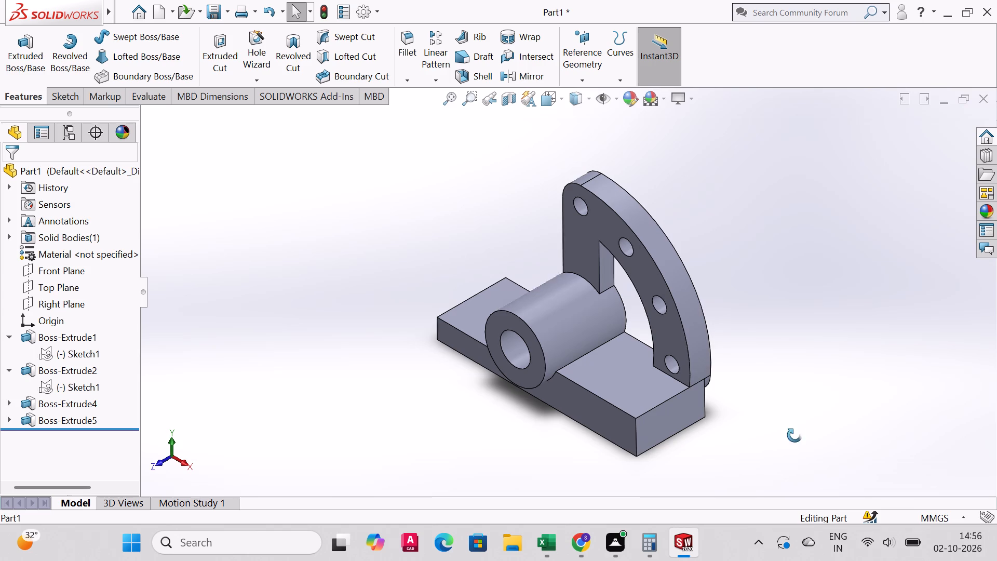
pyautogui.moveTo(794, 435); pyautogui.dragTo(719, 520, button='middle')
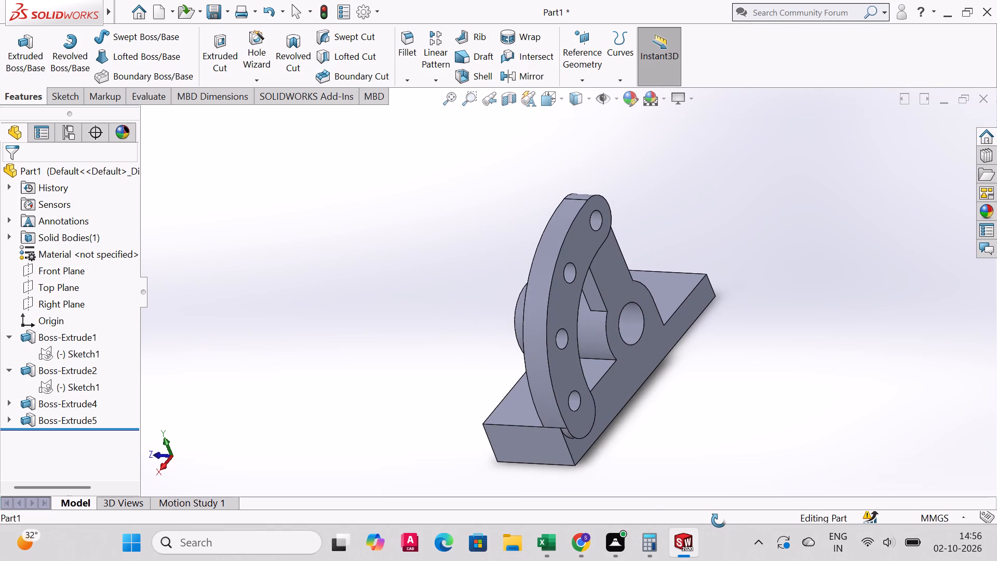
# Edit the hub extrusion Boss-Extrude1 and set its Direction 1 Blind depth to 61 mm.
pyautogui.moveTo(719, 520); pyautogui.dragTo(760, 499, button='middle')
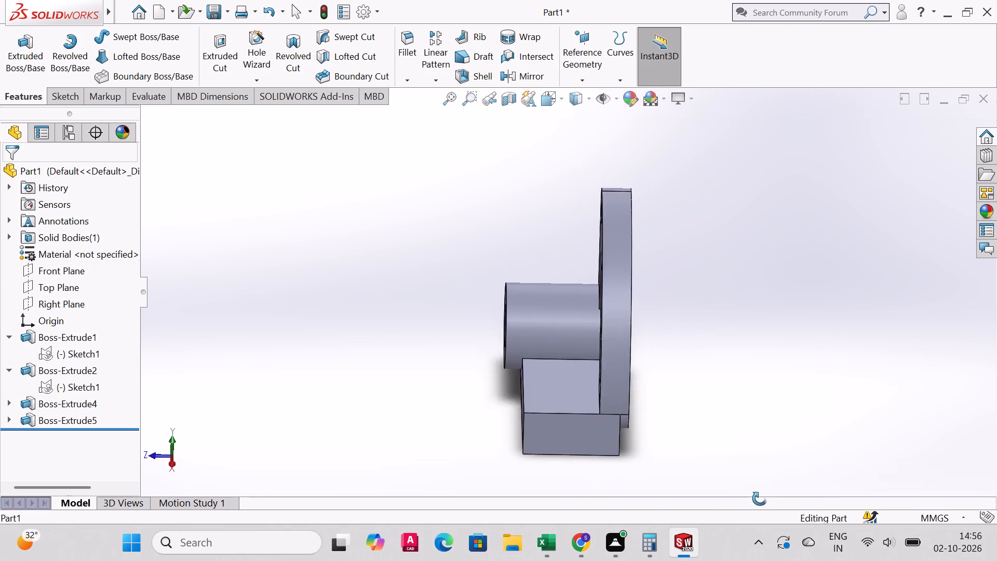
pyautogui.moveTo(760, 499); pyautogui.dragTo(792, 459, button='middle')
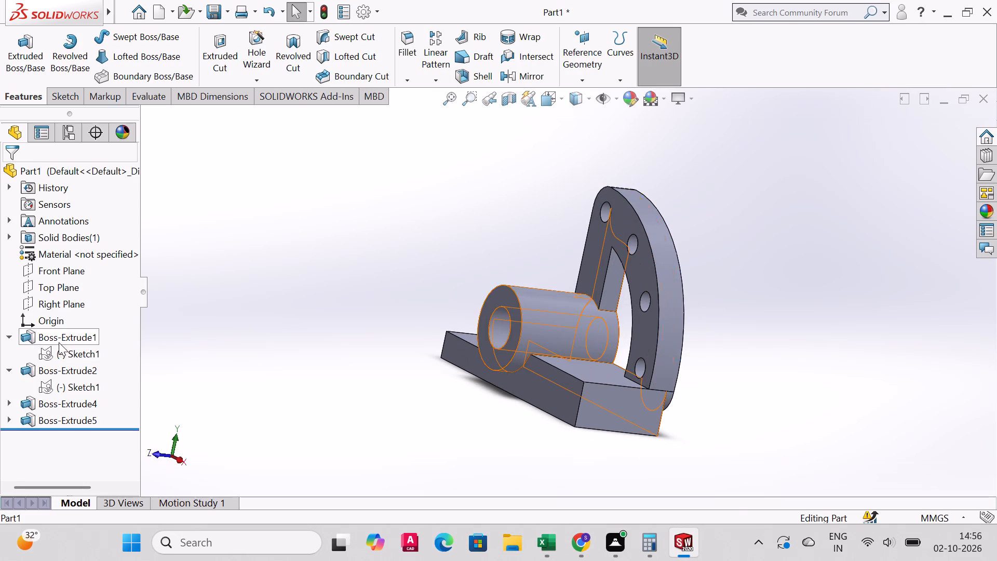
pyautogui.click(21, 337)
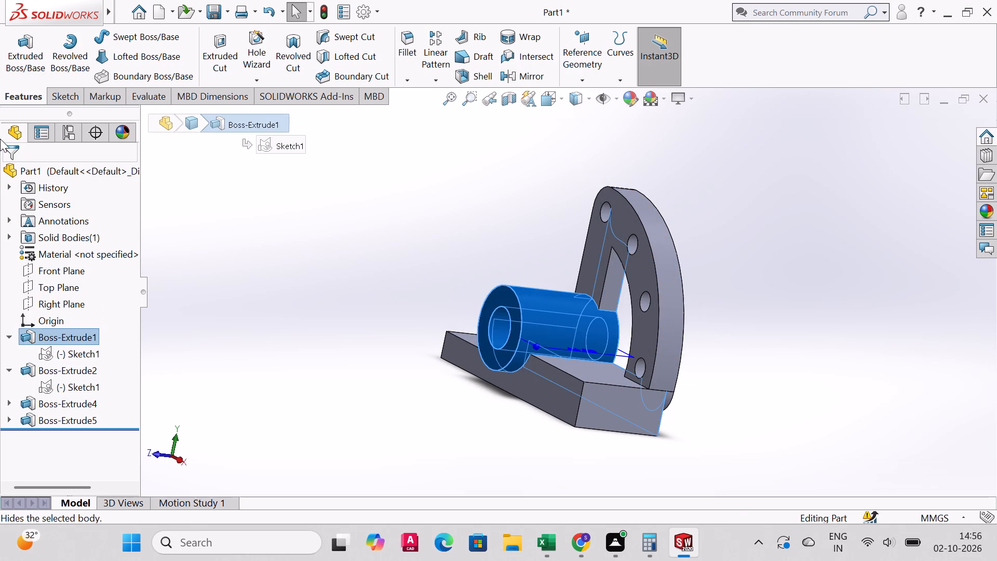
pyautogui.click(26, 329)
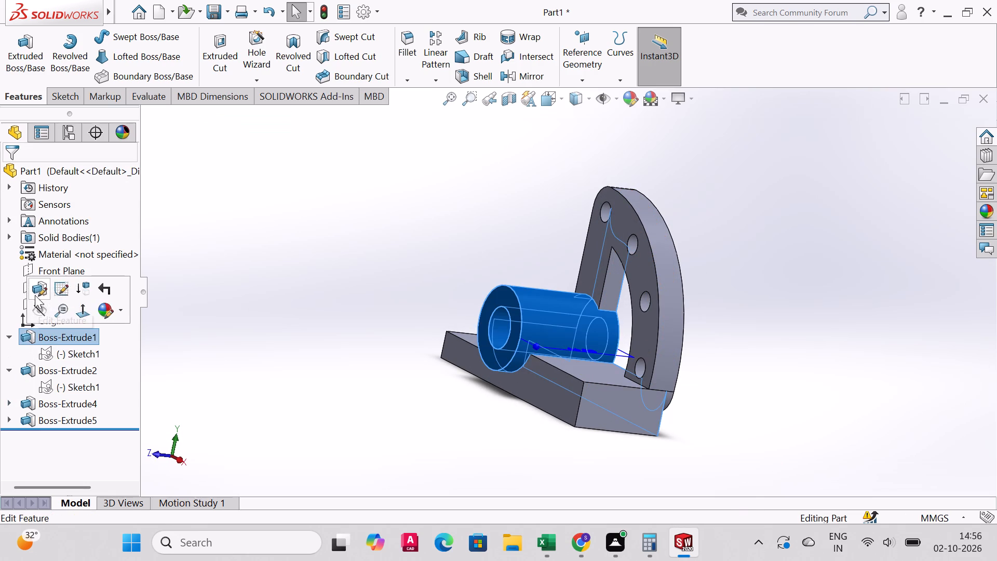
pyautogui.click(35, 291)
pyautogui.moveTo(719, 350); pyautogui.dragTo(656, 386, button='middle')
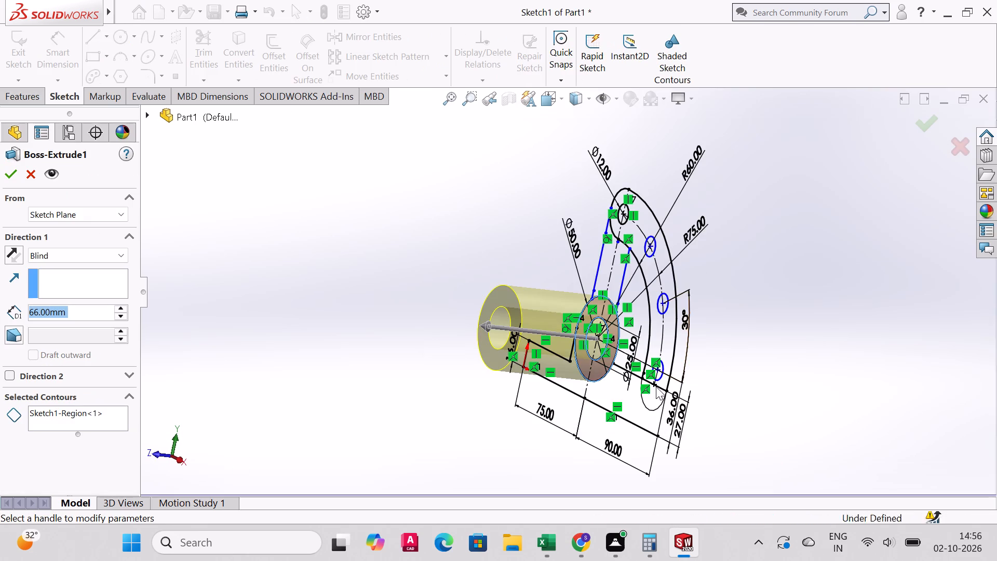
pyautogui.moveTo(656, 386); pyautogui.dragTo(675, 339, button='middle')
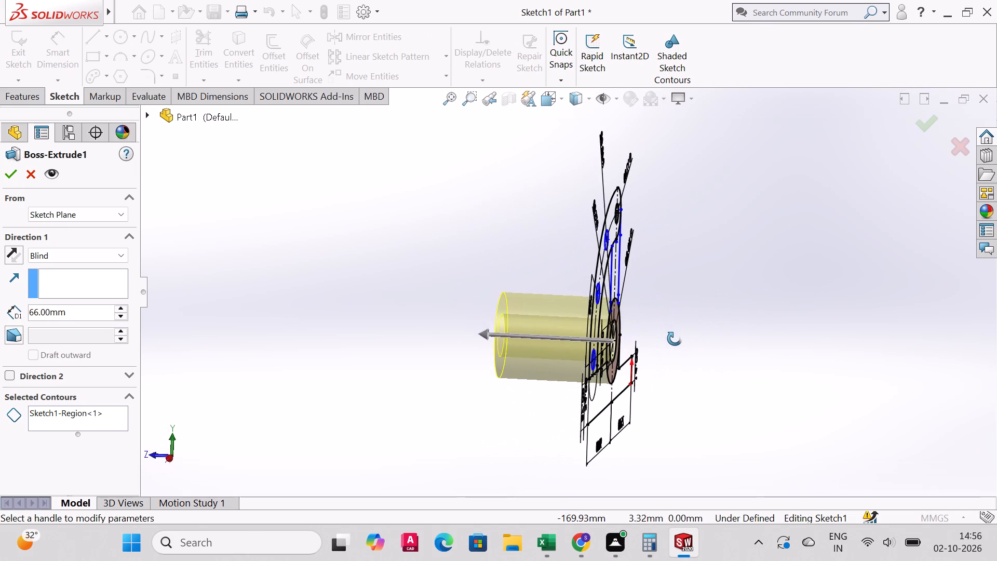
pyautogui.moveTo(675, 339); pyautogui.dragTo(664, 360, button='middle')
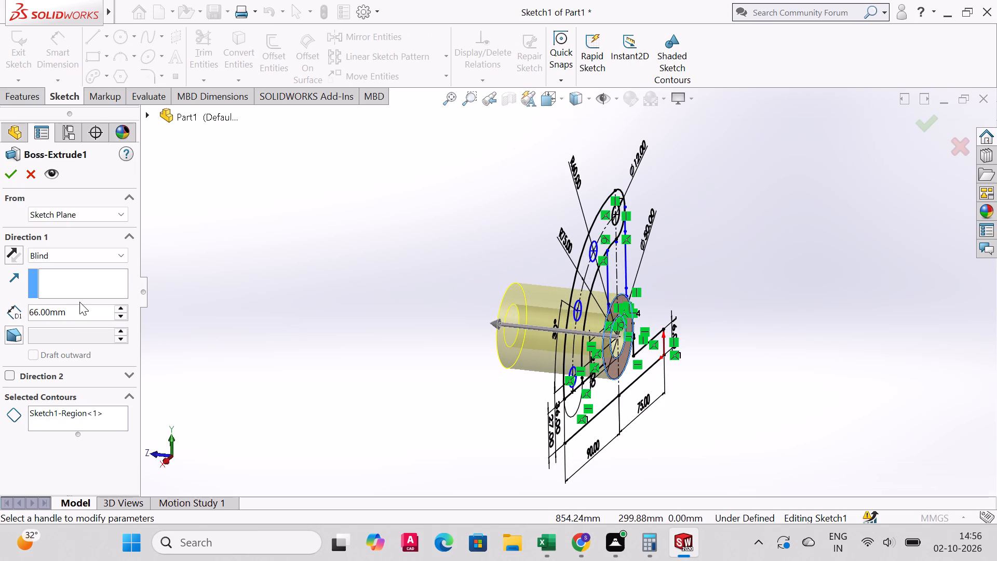
pyautogui.click(84, 313)
pyautogui.moveTo(88, 309); pyautogui.dragTo(0, 348)
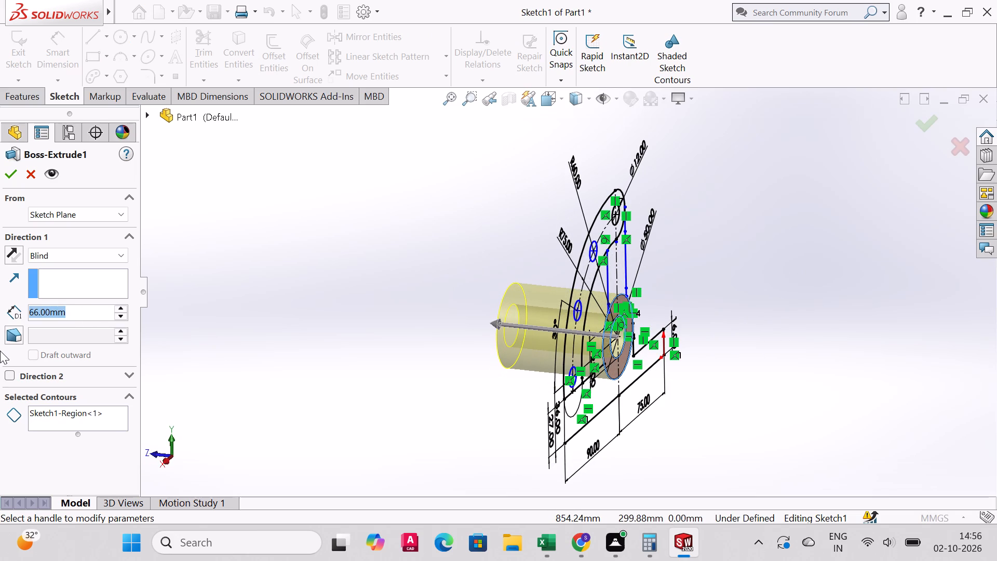
pyautogui.write('61')
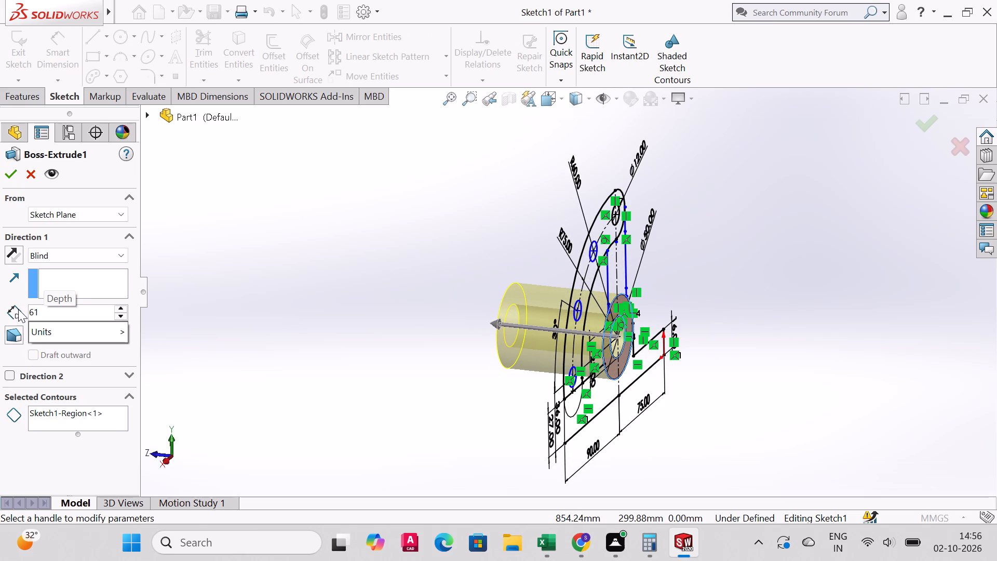
# Add a second direction to the hub extrusion with a Blind depth of 5 mm and apply the edit.
pyautogui.click(10, 375)
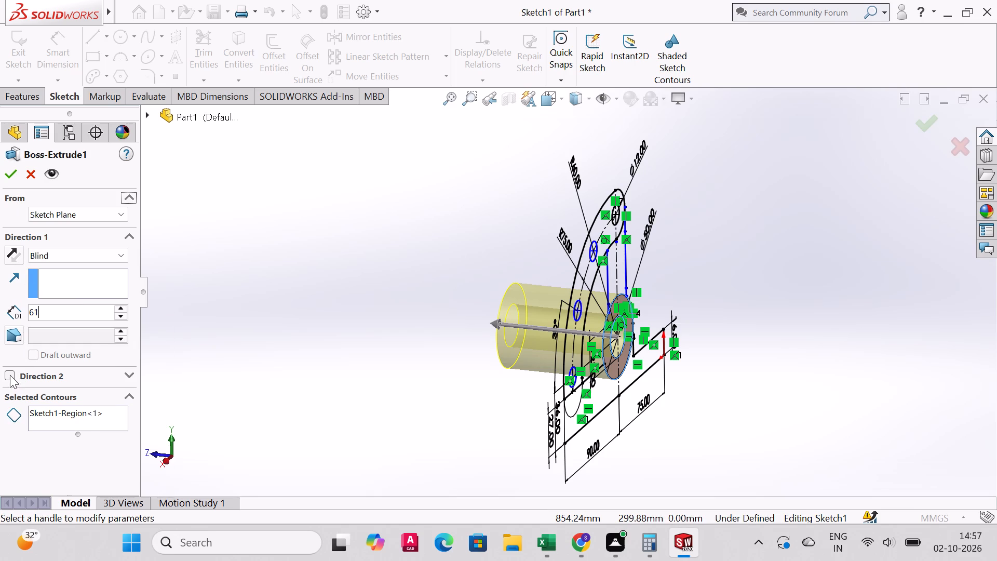
pyautogui.click(5, 380)
pyautogui.click(10, 370)
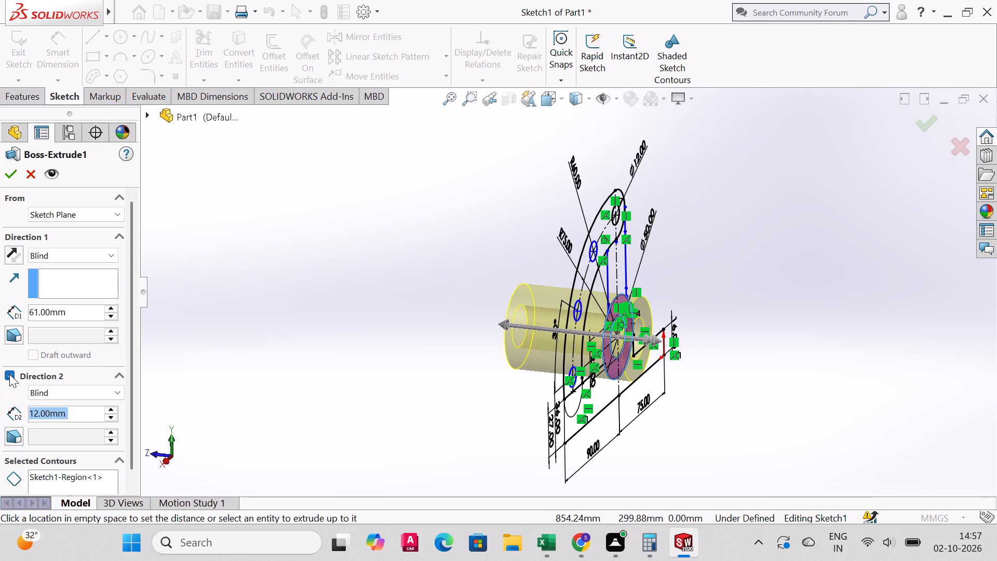
pyautogui.press('5')
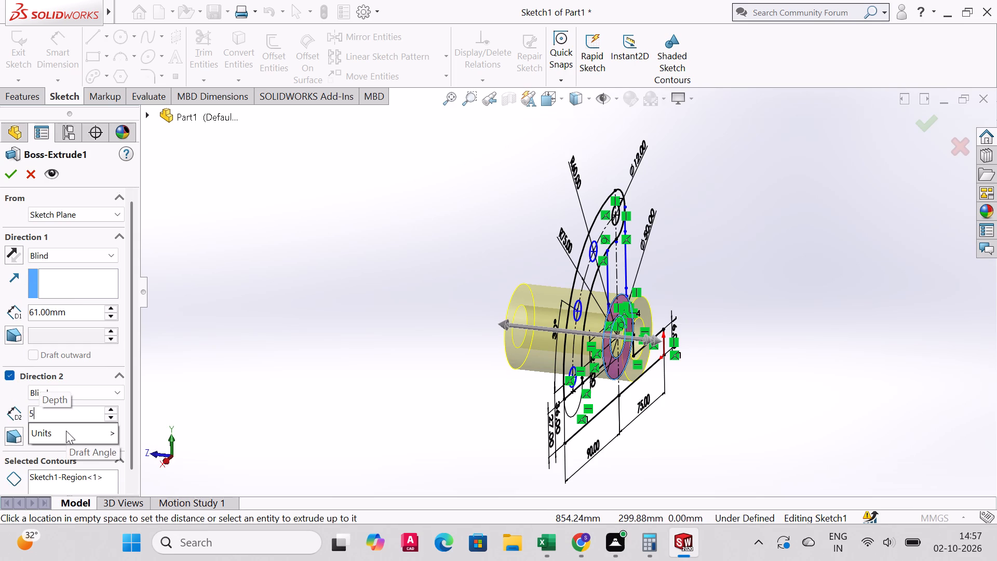
pyautogui.click(329, 327)
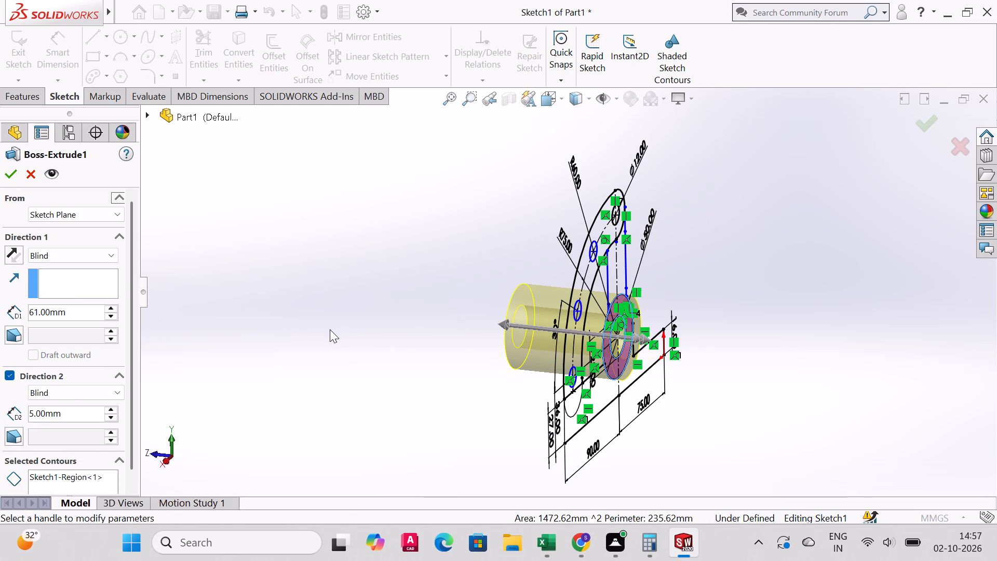
pyautogui.click(11, 179)
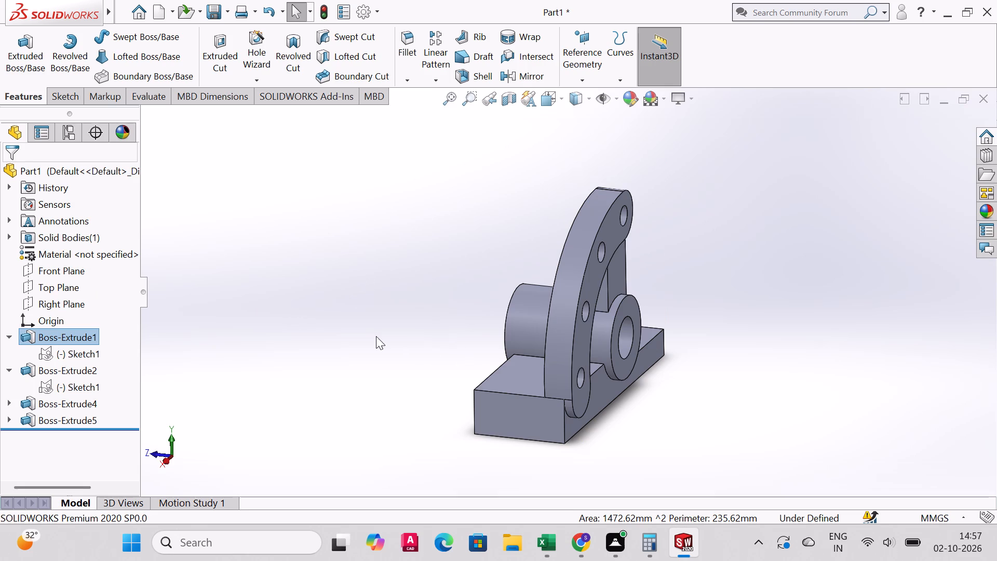
# Examine the edited hub and its fit with the base, arm and web from the rear, underside and isometric view.
pyautogui.moveTo(376, 336); pyautogui.dragTo(538, 452, button='middle')
pyautogui.hotkey('ctrl', '9')
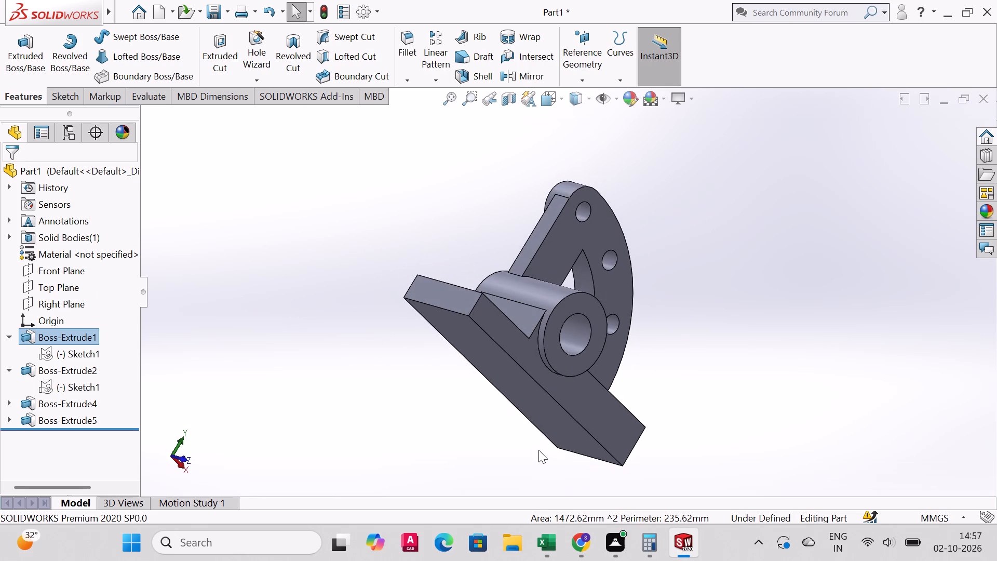
pyautogui.hotkey('ctrl', '8')
pyautogui.hotkey('ctrl', '7')
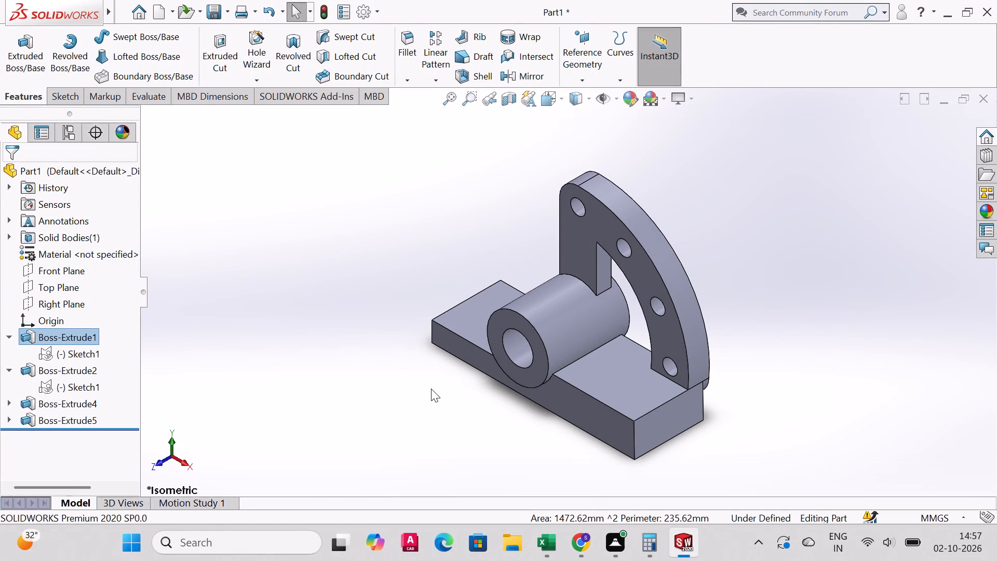
pyautogui.moveTo(434, 389); pyautogui.dragTo(597, 526, button='middle')
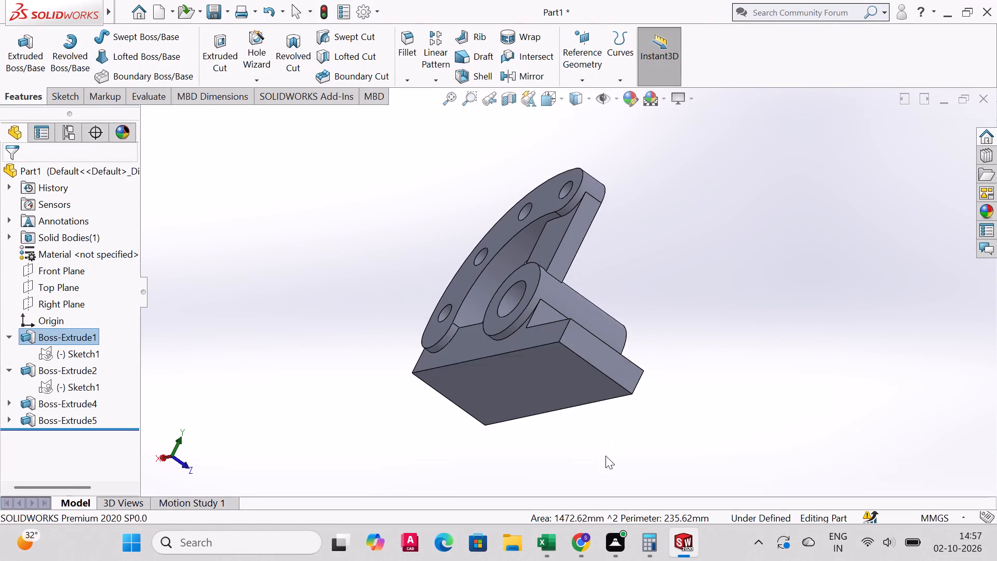
pyautogui.moveTo(544, 345); pyautogui.dragTo(334, 325, button='middle')
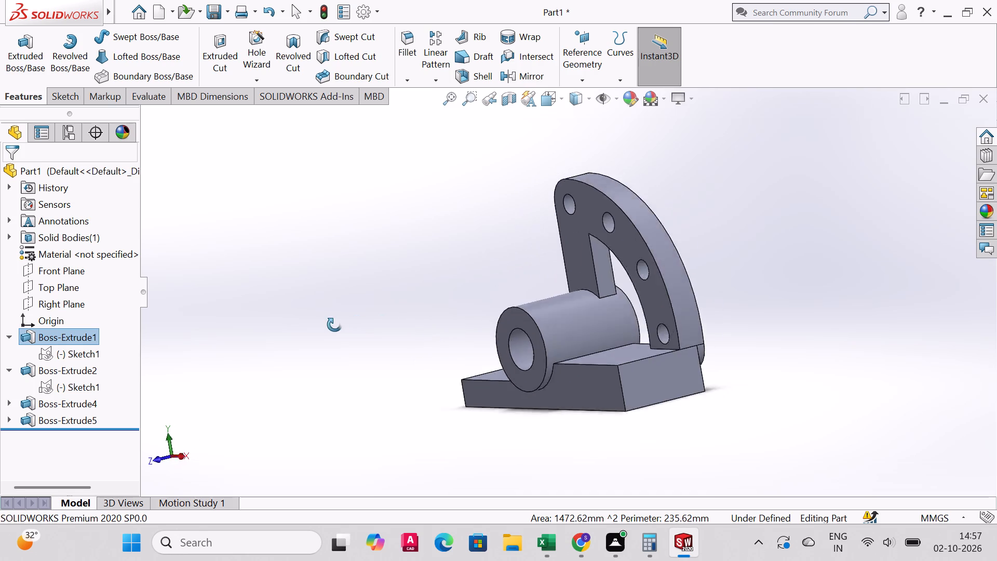
pyautogui.moveTo(334, 325); pyautogui.dragTo(349, 364, button='middle')
pyautogui.hotkey('ctrl', '7')
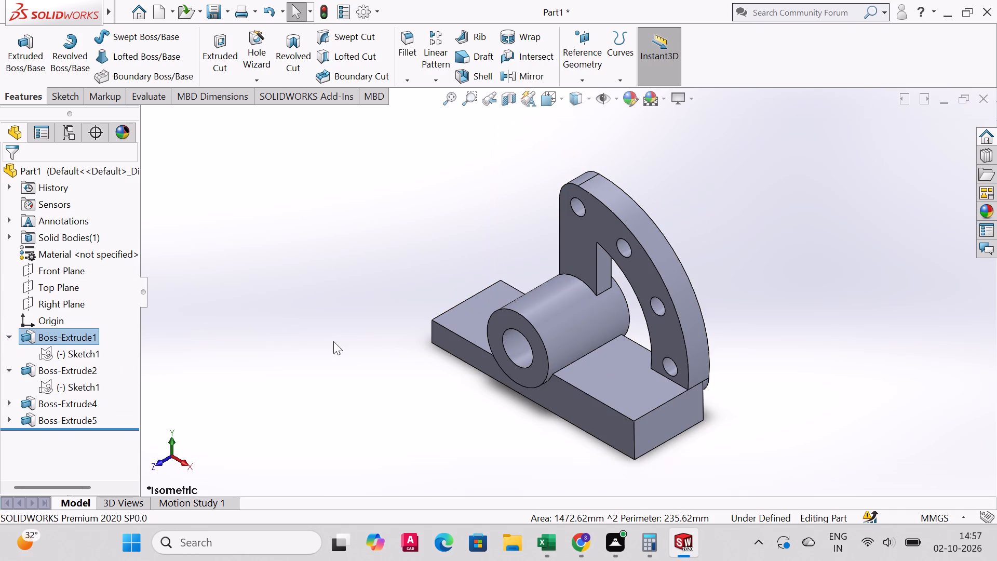
# Start a new sketch on the Top Plane.
pyautogui.click(71, 285)
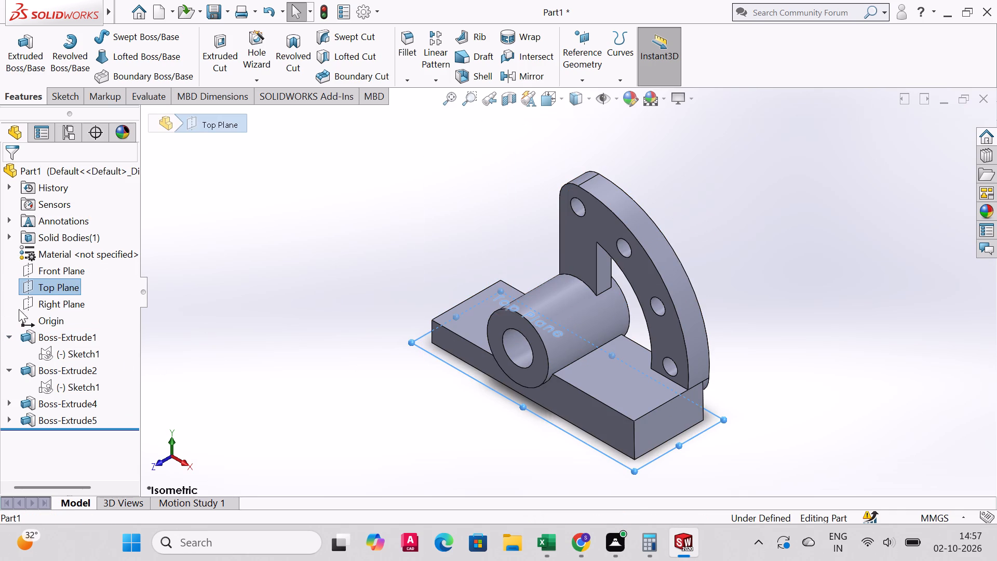
pyautogui.click(39, 284)
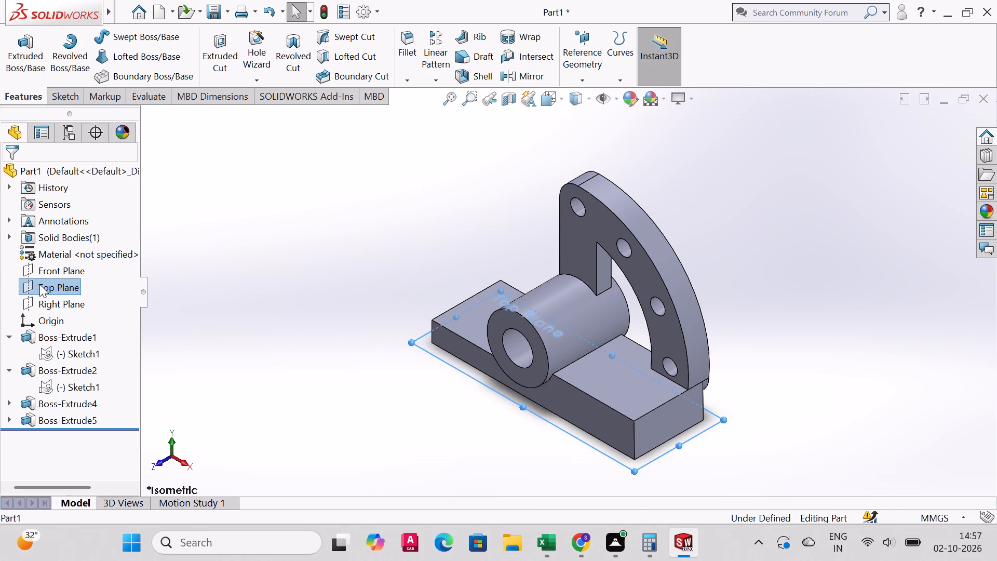
pyautogui.click(49, 266)
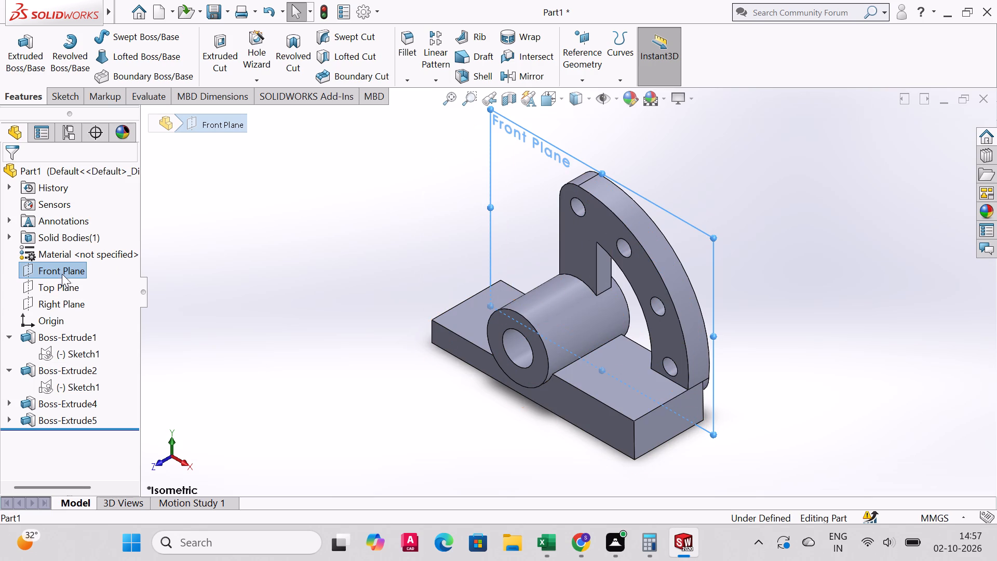
pyautogui.click(58, 286)
pyautogui.click(68, 265)
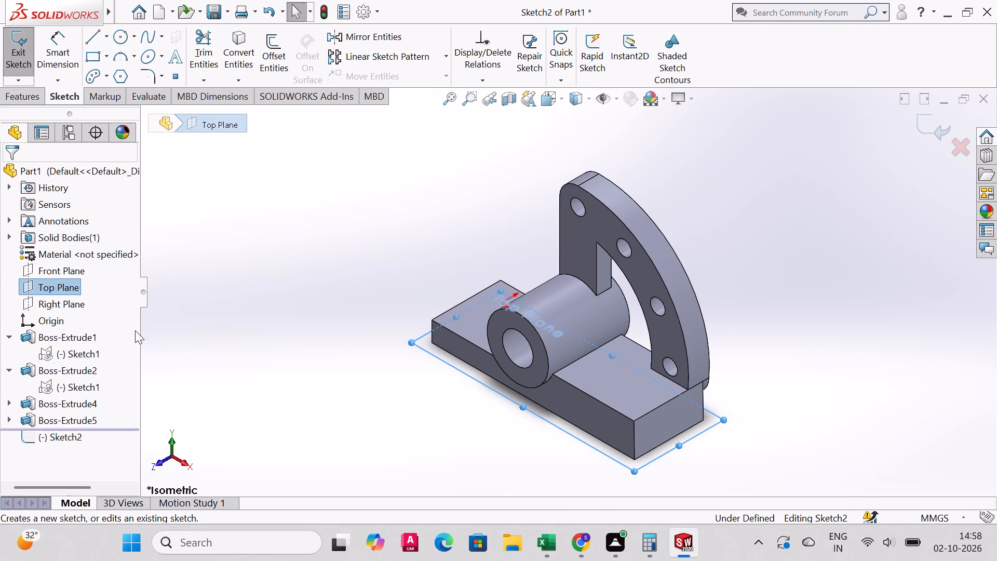
# Sketch a line about 23 mm long from the origin along the base's rear edge.
pyautogui.moveTo(308, 290); pyautogui.dragTo(332, 393, button='middle')
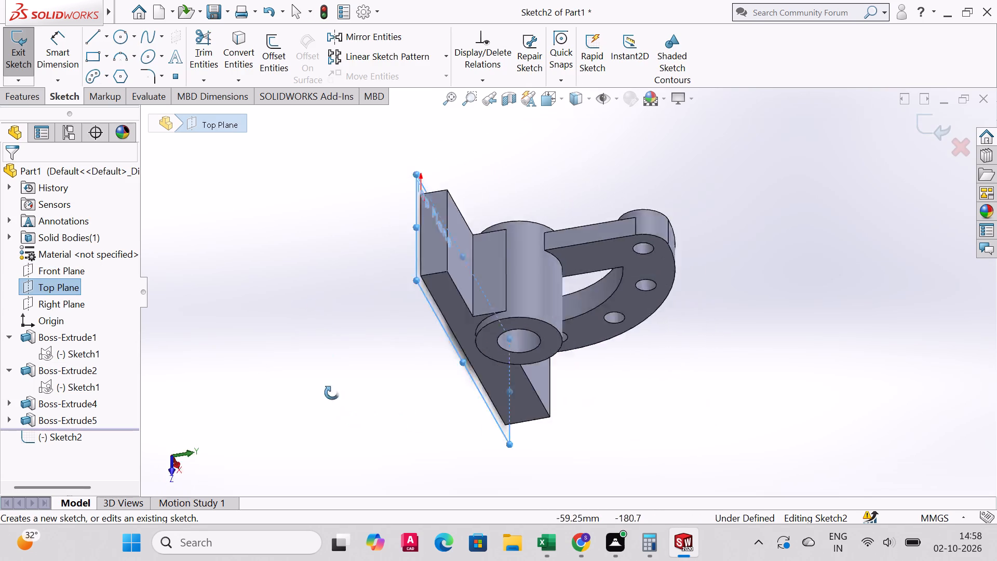
pyautogui.moveTo(332, 393); pyautogui.dragTo(374, 417, button='middle')
pyautogui.hotkey('ctrl', '1')
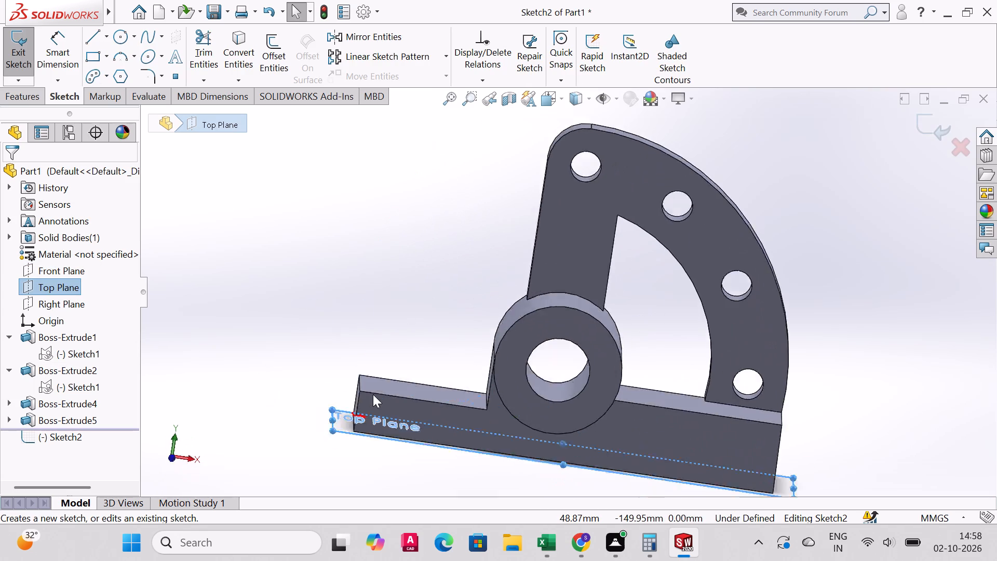
pyautogui.hotkey('ctrl', '2')
pyautogui.hotkey('ctrl', '3')
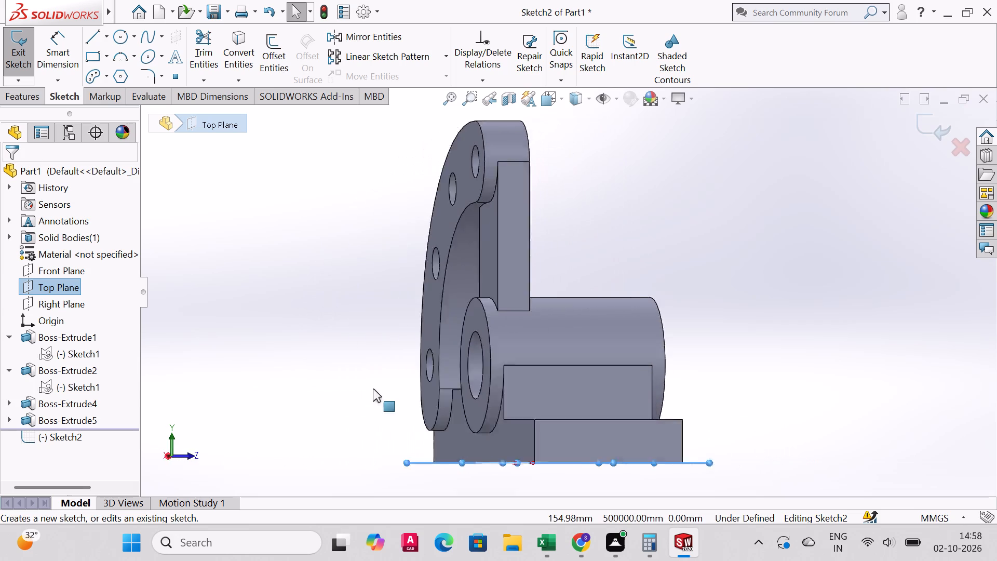
pyautogui.hotkey('ctrl', '4')
pyautogui.hotkey('ctrl', '5')
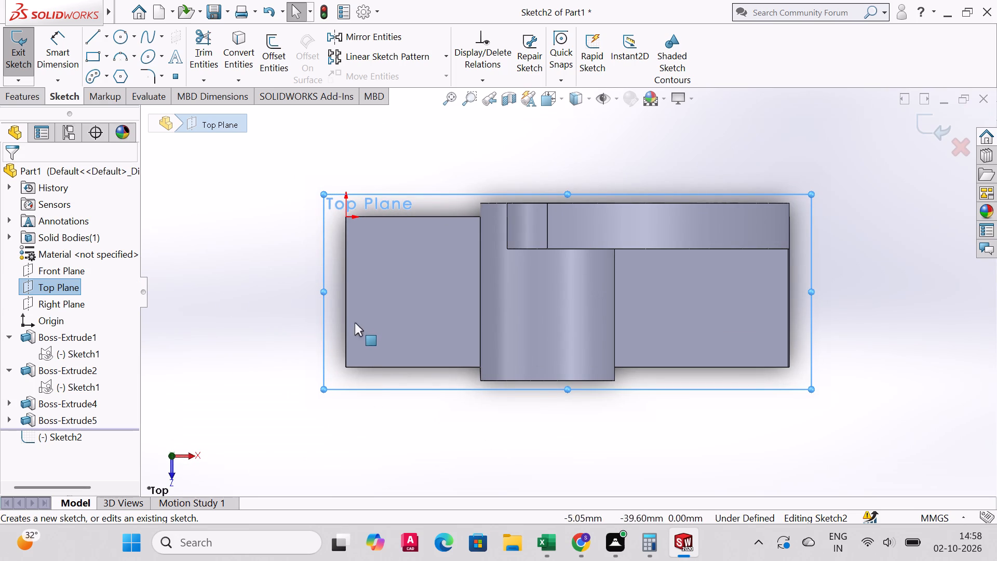
pyautogui.click(92, 34)
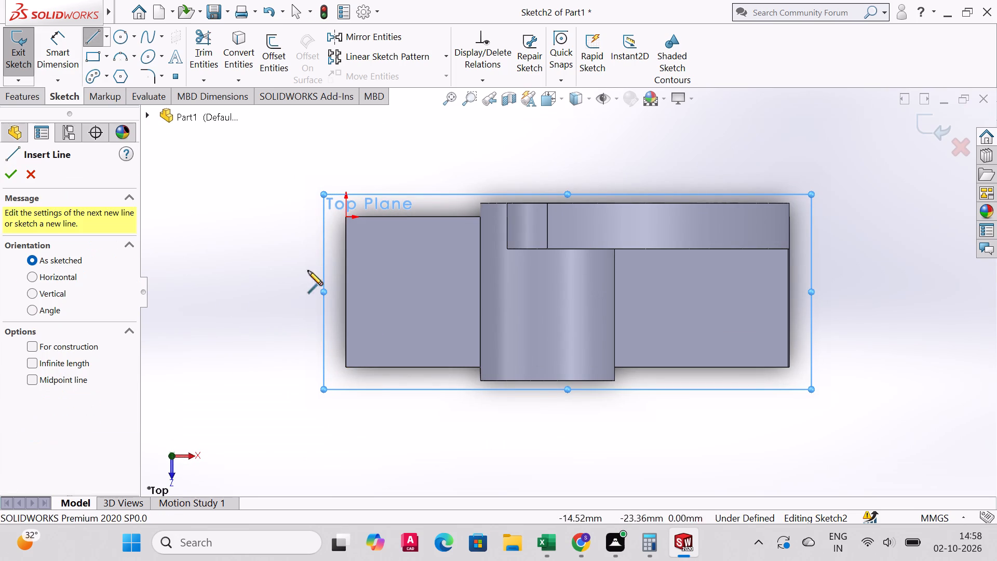
pyautogui.click(346, 216)
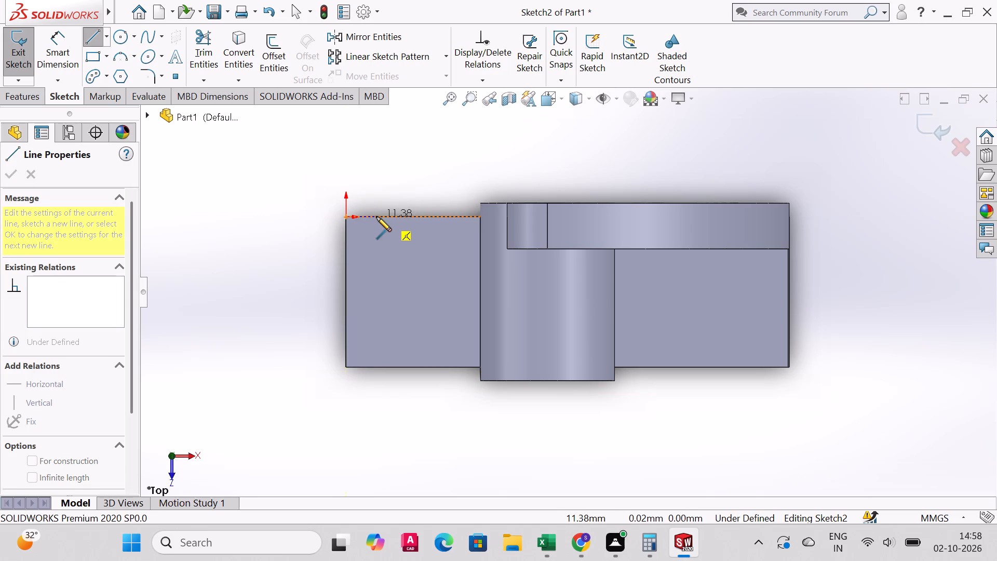
pyautogui.click(406, 217)
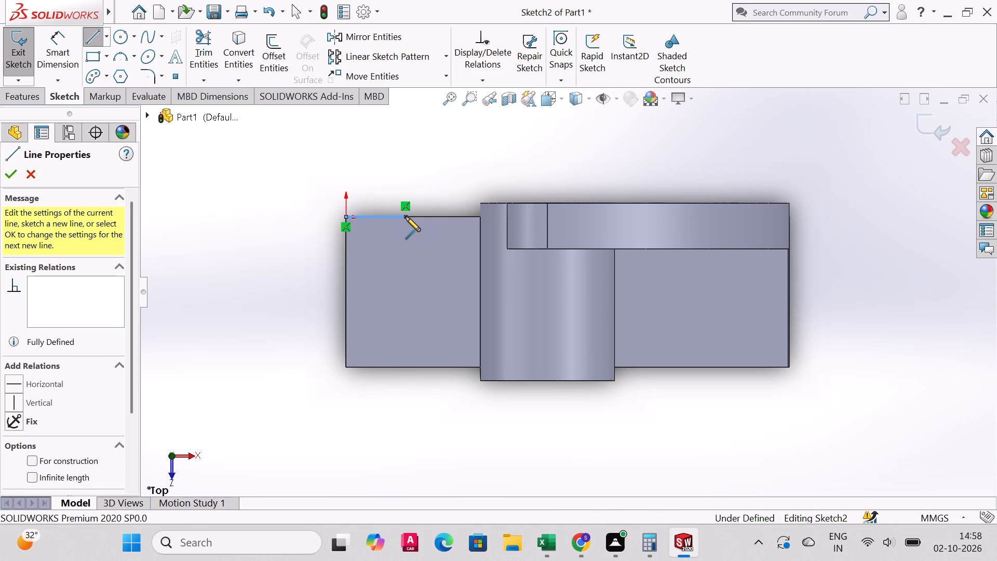
pyautogui.rightClick(406, 217)
pyautogui.click(437, 228)
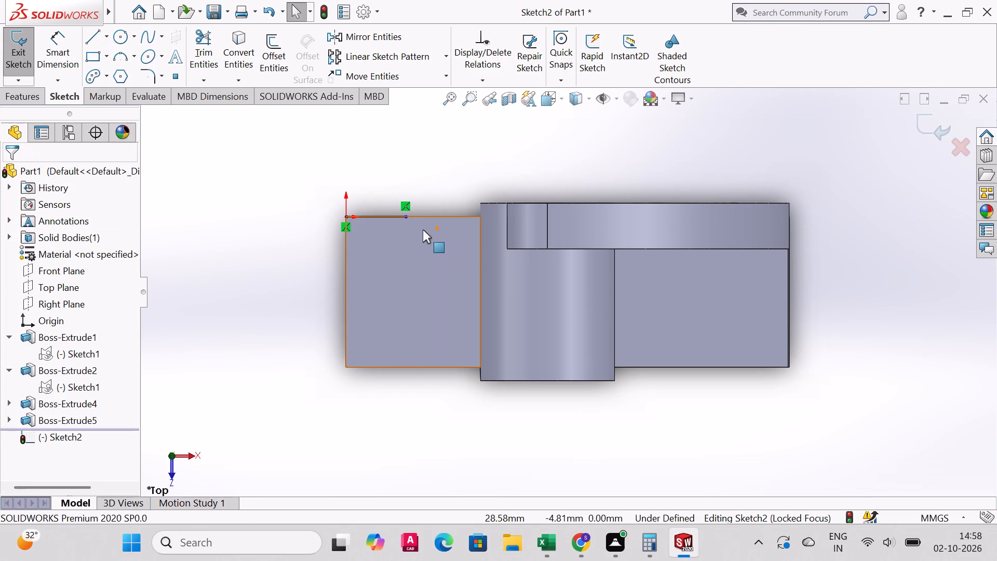
# Sketch a vertical line about 29 mm long from the free end of the first line into the base.
pyautogui.click(96, 38)
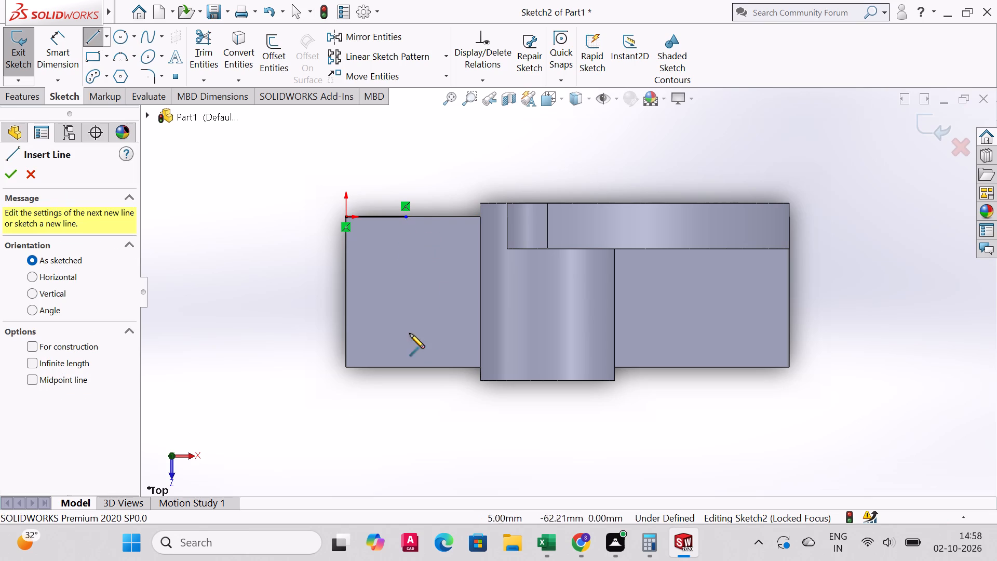
pyautogui.click(406, 217)
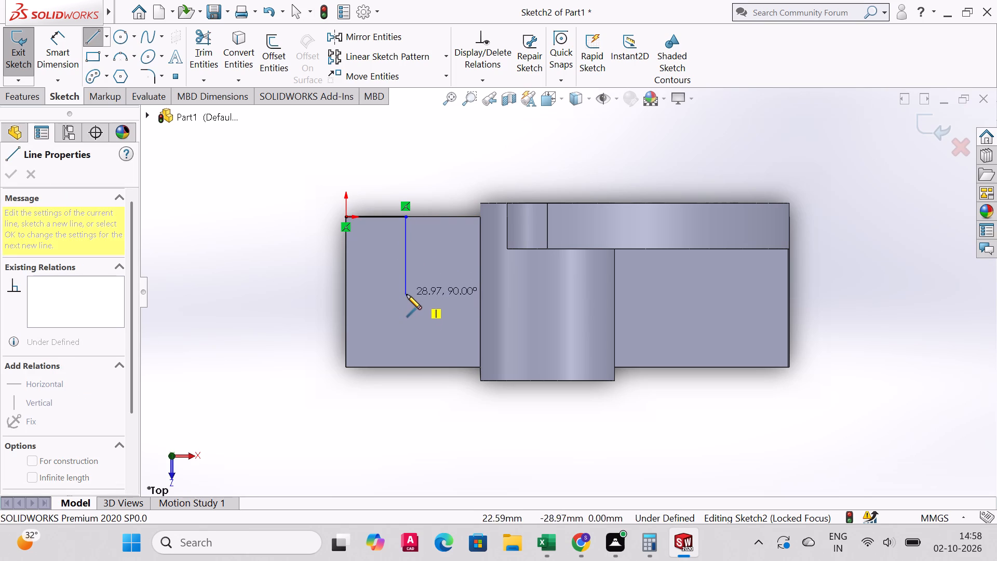
pyautogui.click(407, 292)
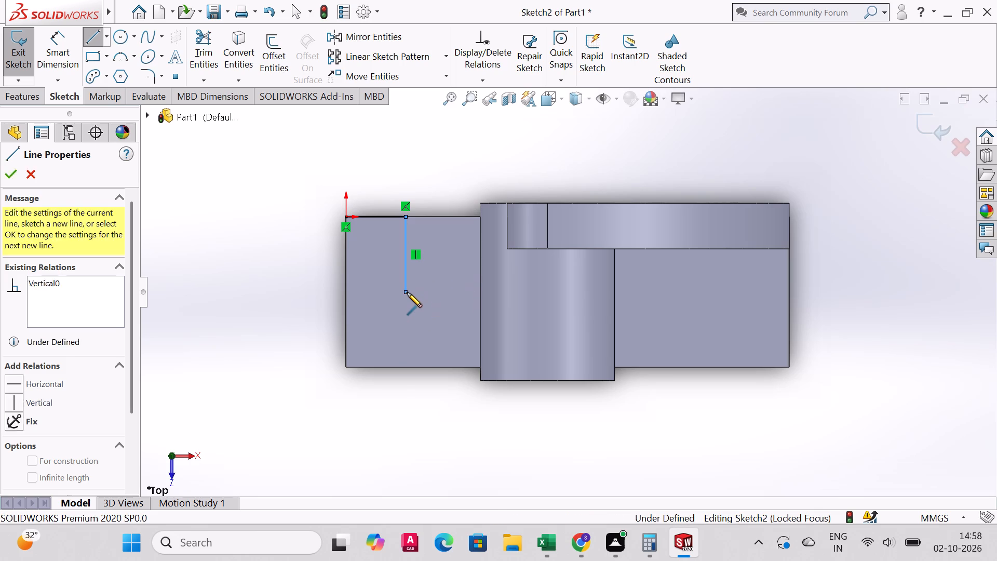
pyautogui.rightClick(406, 292)
pyautogui.click(457, 302)
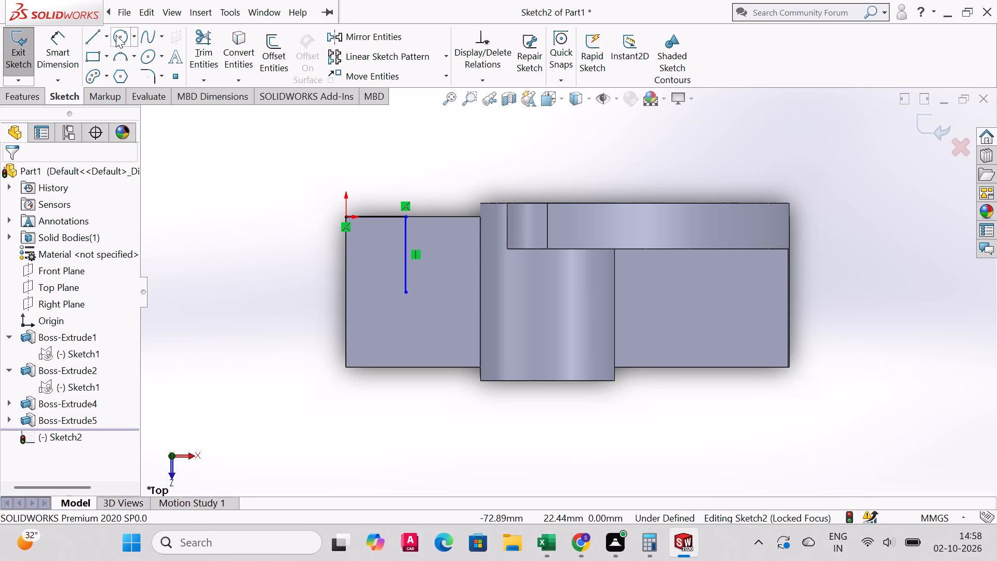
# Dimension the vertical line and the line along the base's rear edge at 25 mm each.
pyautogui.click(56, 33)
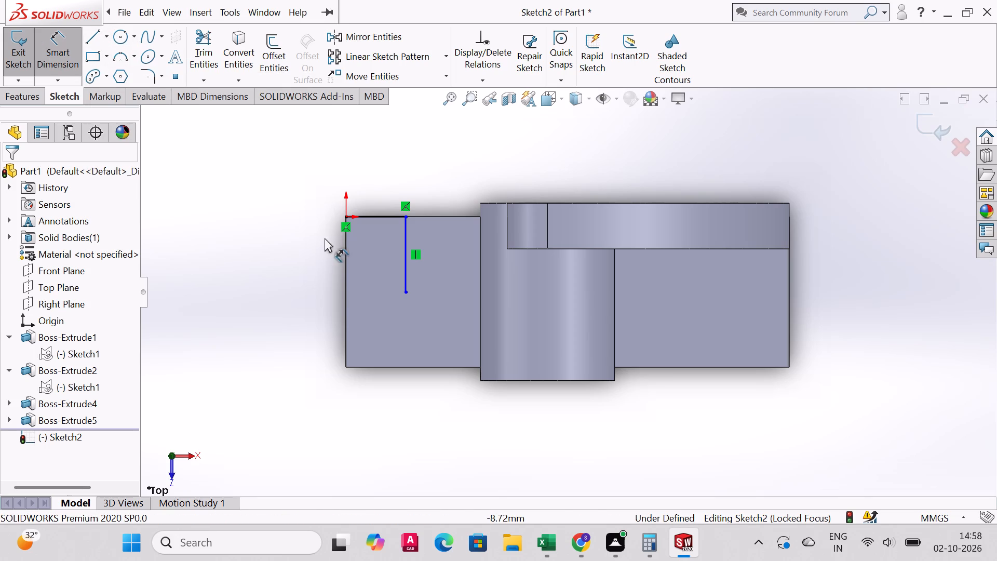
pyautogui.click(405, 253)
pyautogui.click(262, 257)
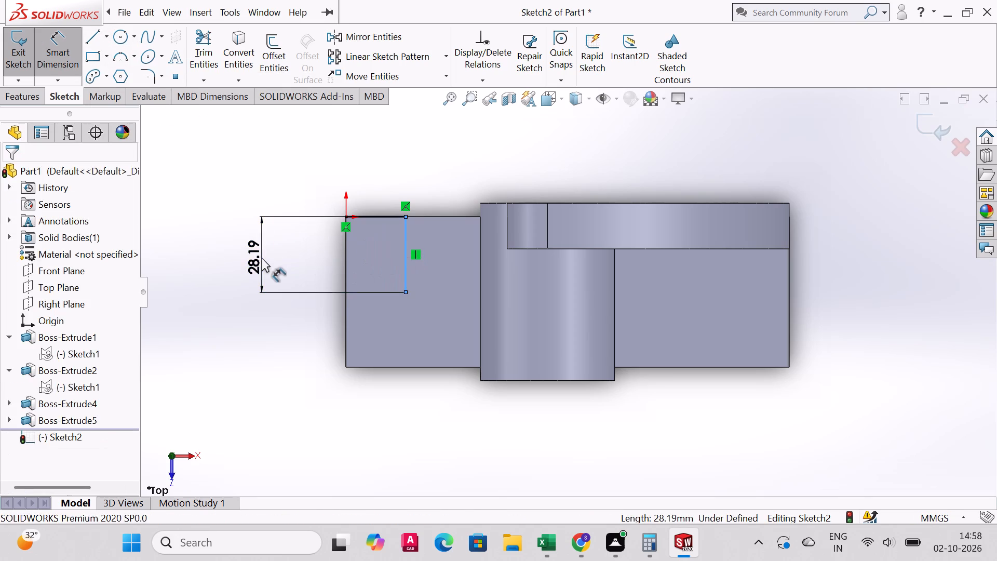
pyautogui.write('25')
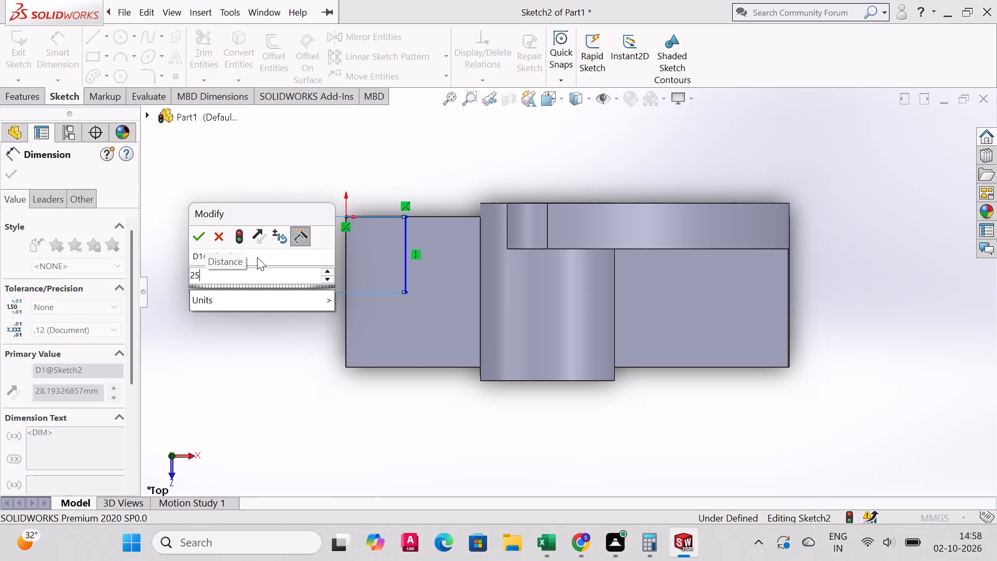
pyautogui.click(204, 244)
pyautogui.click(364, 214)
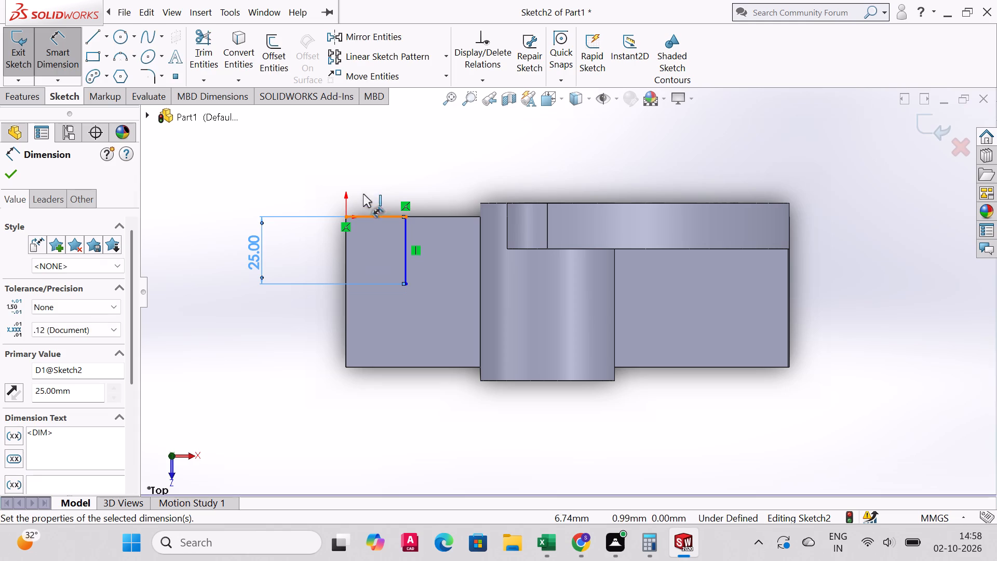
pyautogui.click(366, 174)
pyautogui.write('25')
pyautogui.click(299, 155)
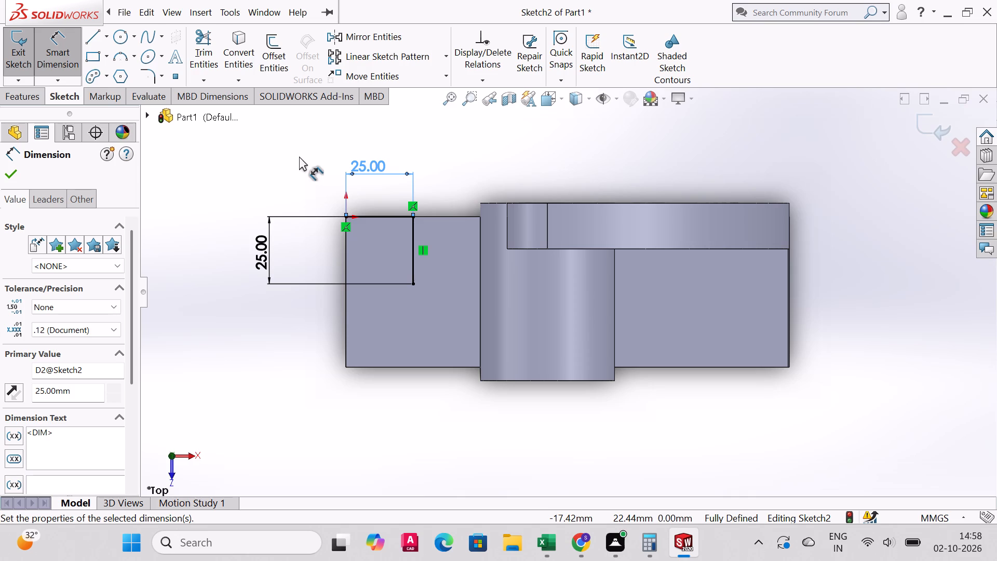
# Undo both 25 mm dimensions and the vertical line, and delete the remaining line on the base's rear edge.
pyautogui.hotkey('ctrl', 'z')
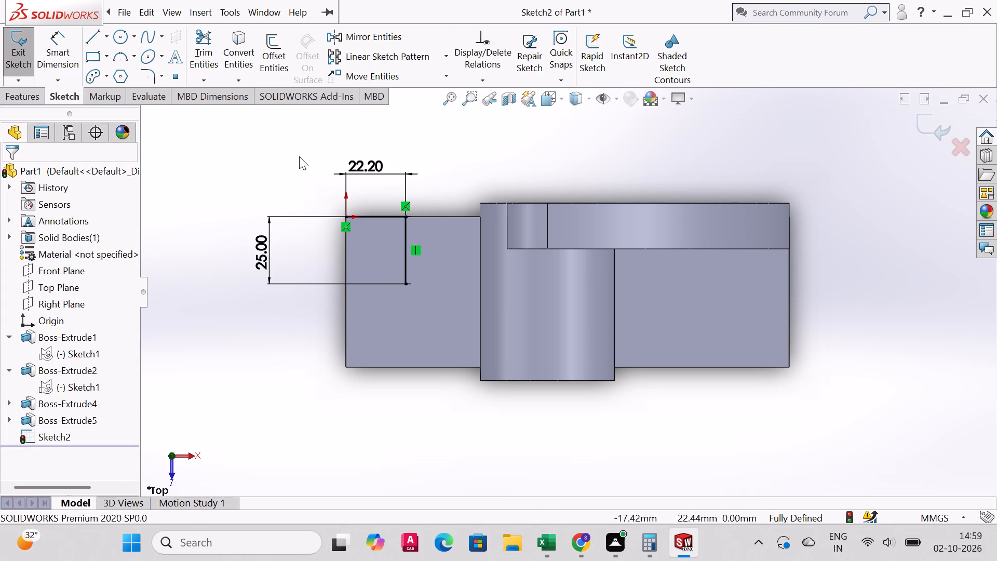
pyautogui.hotkey('ctrl', 'z')
pyautogui.hotkey('ctrl', 'z')
pyautogui.hotkey('ctrl', 'z')
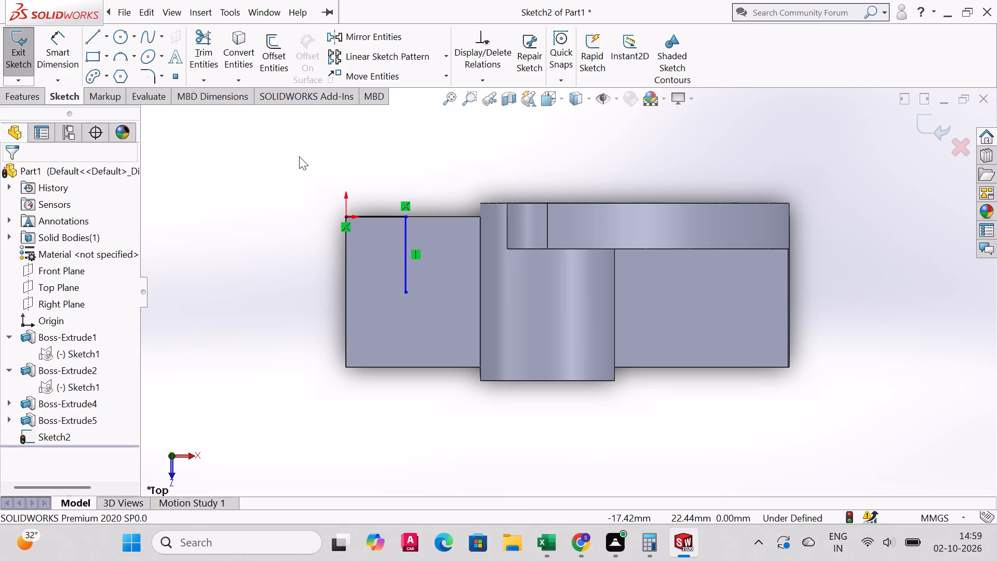
pyautogui.hotkey('ctrl', 'z')
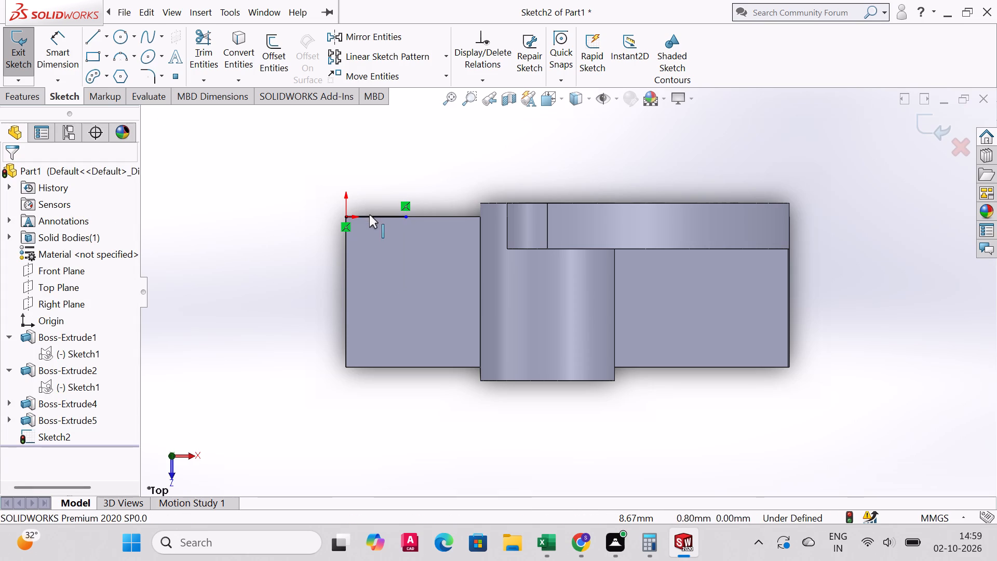
pyautogui.click(369, 215)
pyautogui.press('Delete')
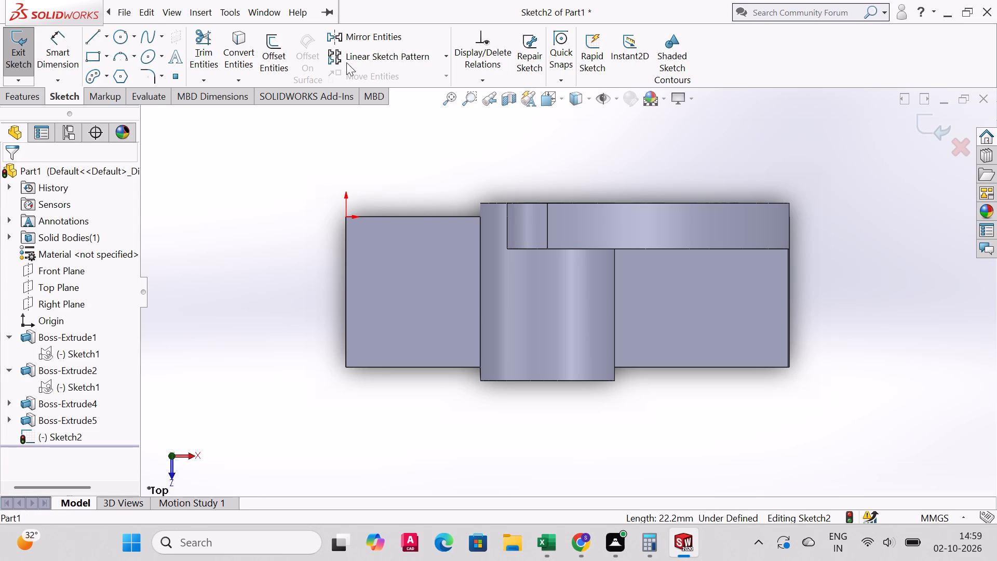
# Sketch a 25 mm line along the base's front edge from its corner below the origin, continuing with a vertical line about 25 mm into the base.
pyautogui.click(89, 37)
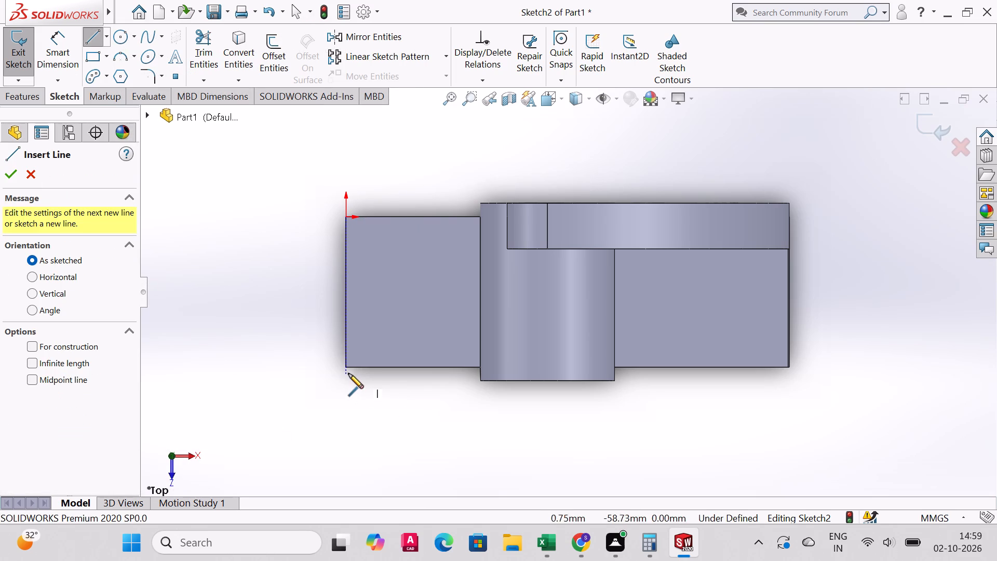
pyautogui.click(346, 367)
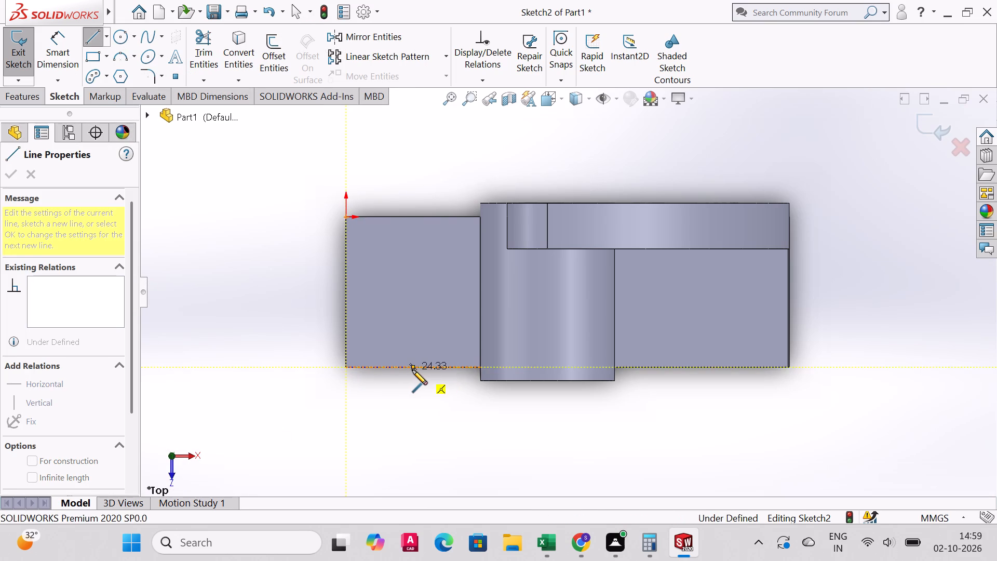
pyautogui.click(413, 368)
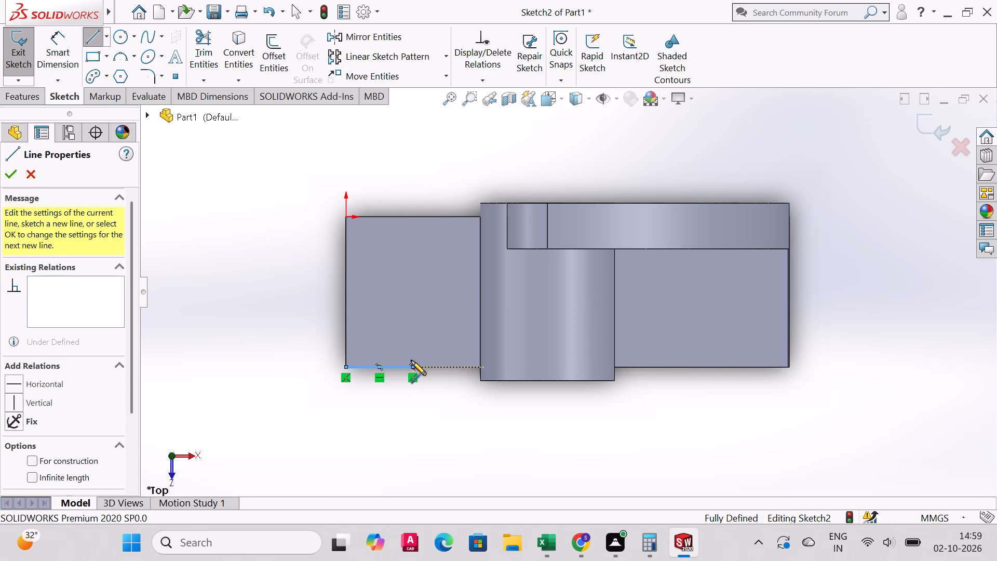
pyautogui.click(414, 299)
pyautogui.rightClick(414, 299)
pyautogui.click(436, 305)
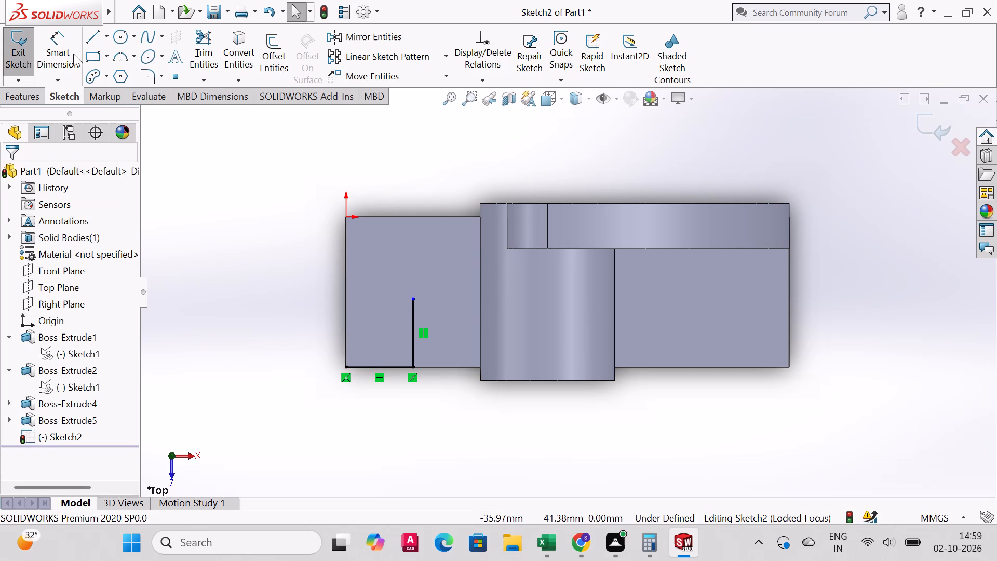
# Add a driven length dimension to the sketch line on the base's front edge.
pyautogui.click(54, 39)
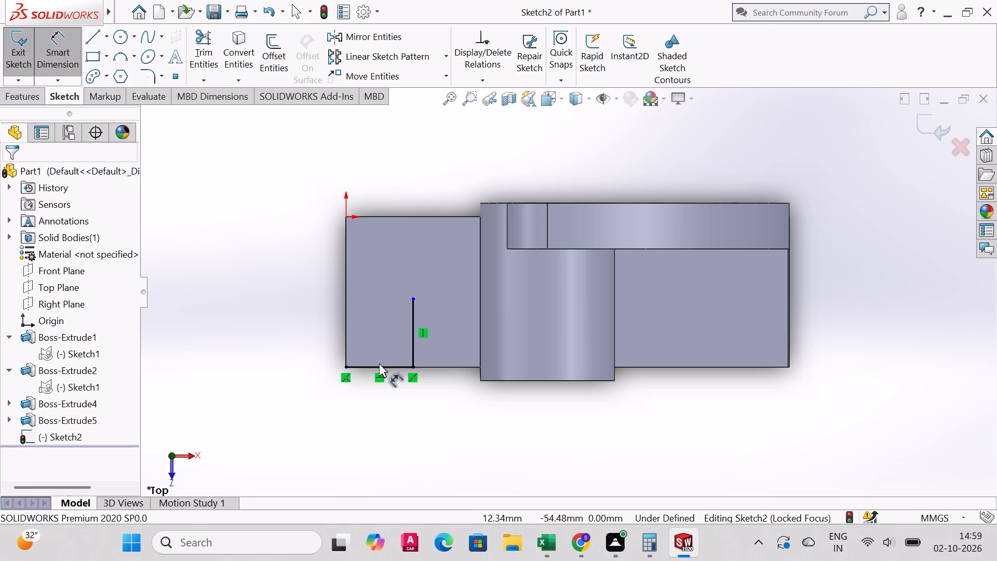
pyautogui.click(378, 366)
pyautogui.click(382, 412)
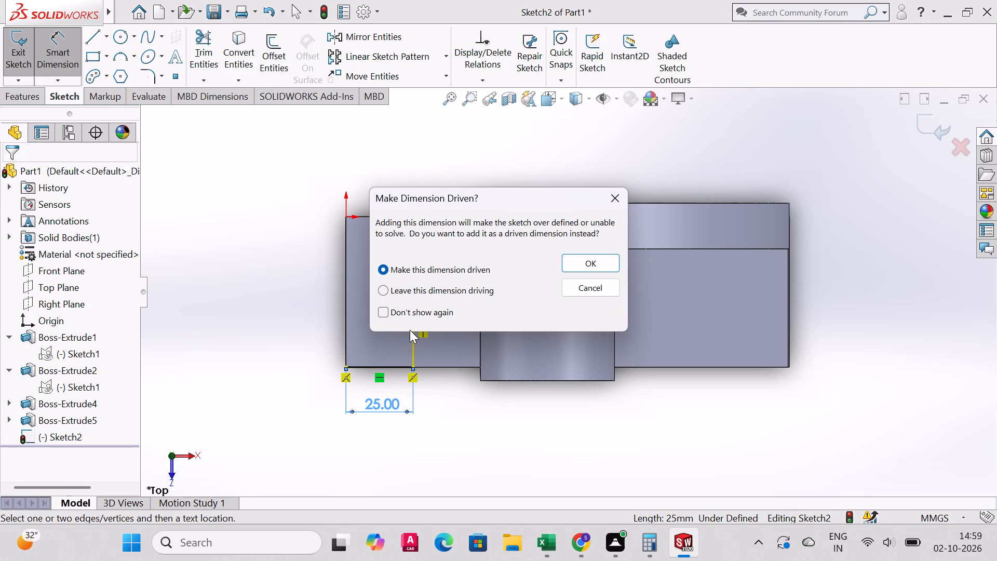
pyautogui.click(595, 264)
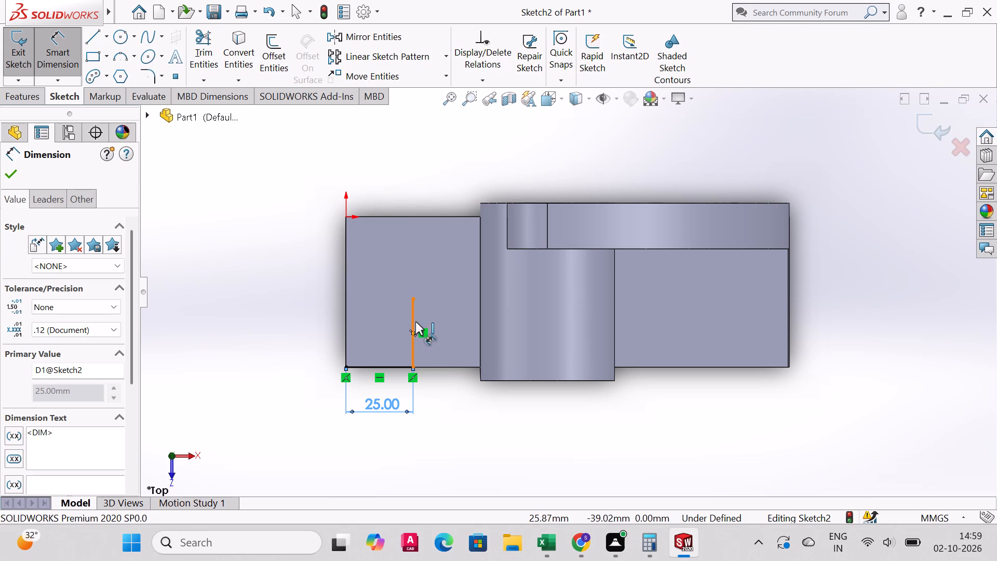
# Dimension the vertical sketch line at 25 mm.
pyautogui.click(412, 324)
pyautogui.click(317, 342)
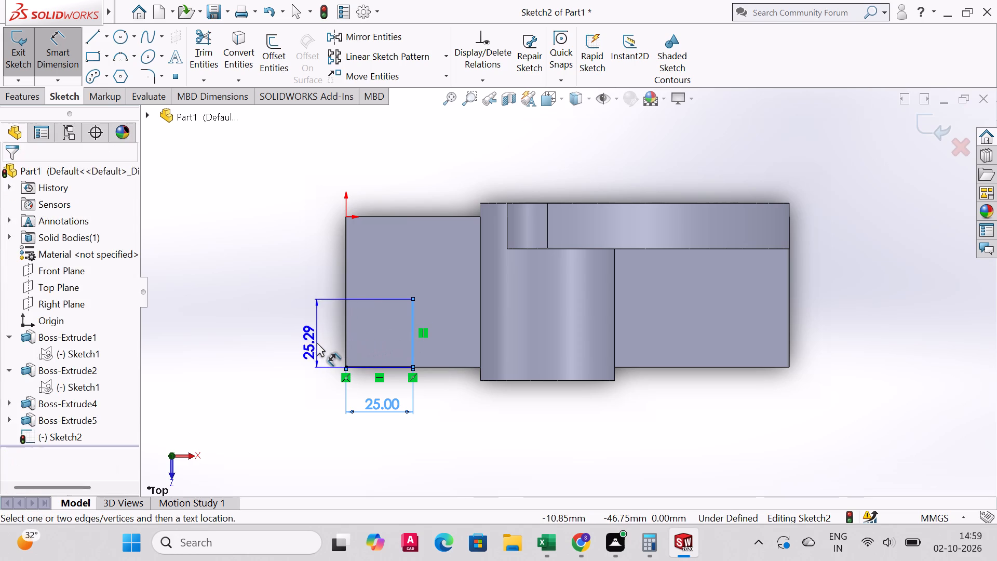
pyautogui.write('25')
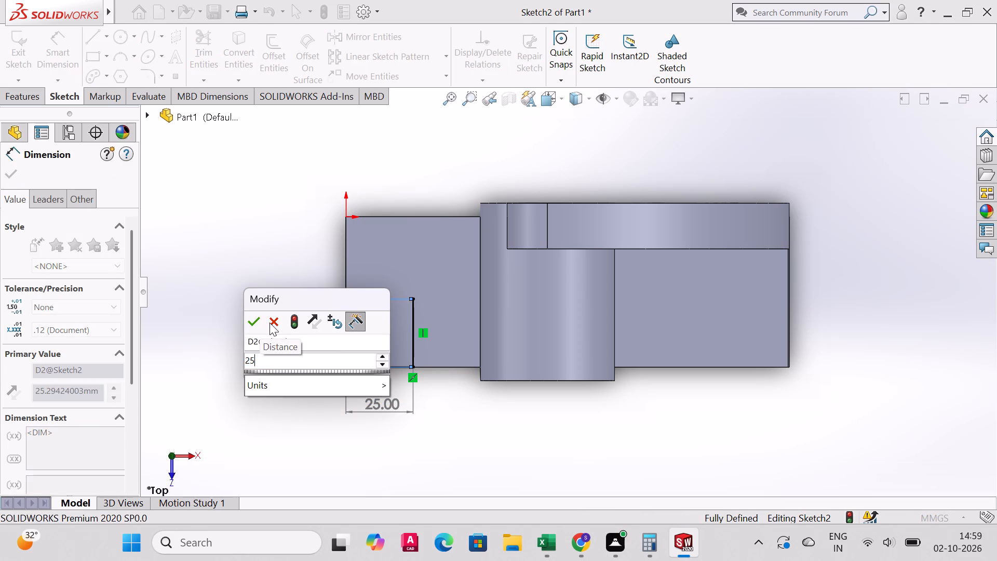
pyautogui.click(258, 322)
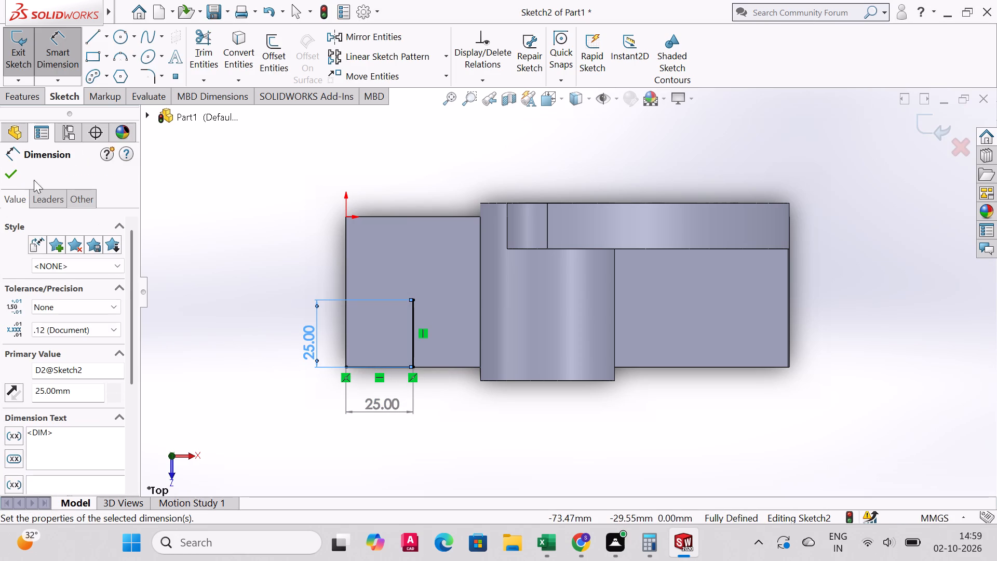
pyautogui.click(10, 183)
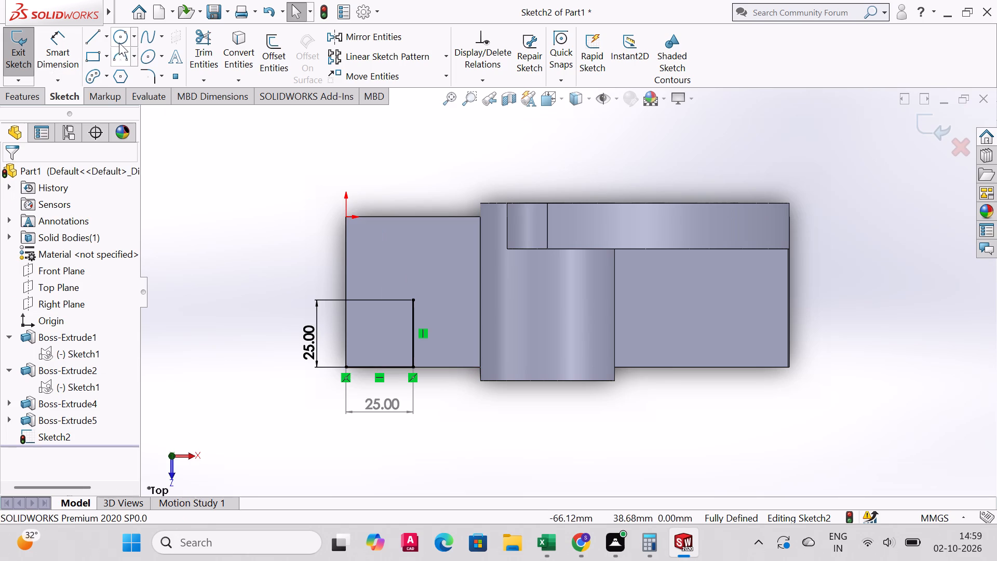
# Sketch a circle about 30 mm in diameter centred on the free end of the vertical line.
pyautogui.click(119, 41)
pyautogui.click(411, 301)
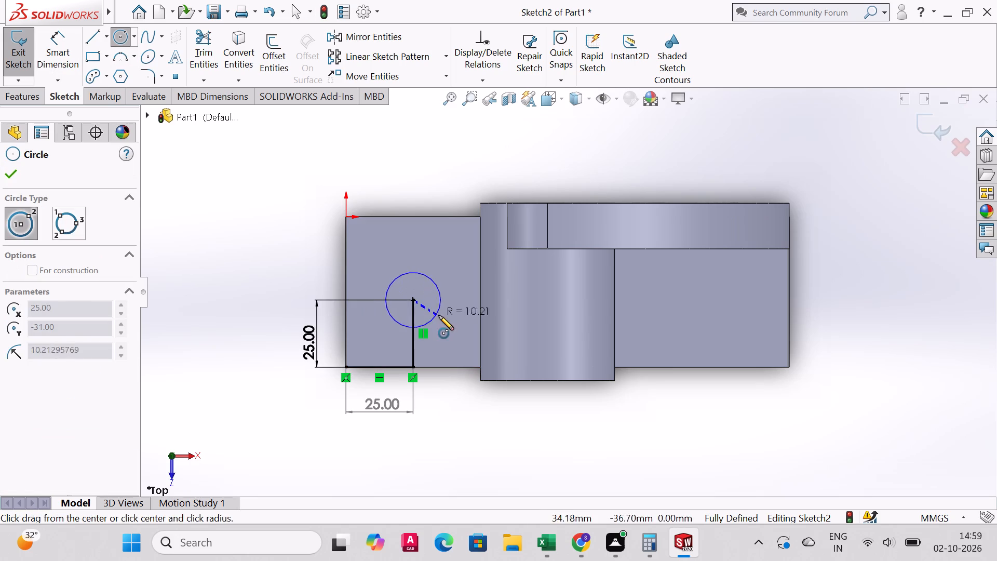
pyautogui.click(449, 318)
pyautogui.click(16, 172)
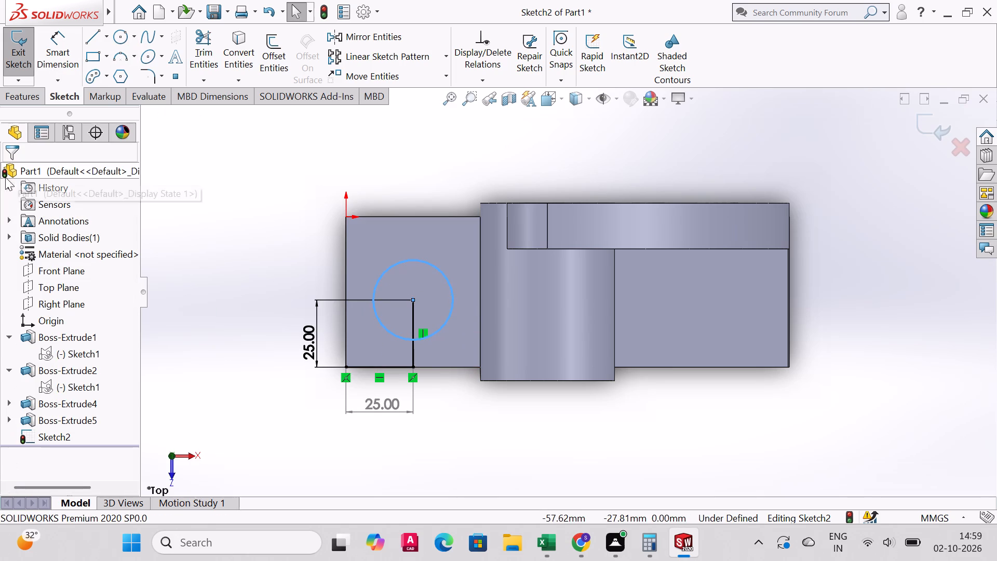
# Set the circle's diameter to 16 mm.
pyautogui.click(51, 34)
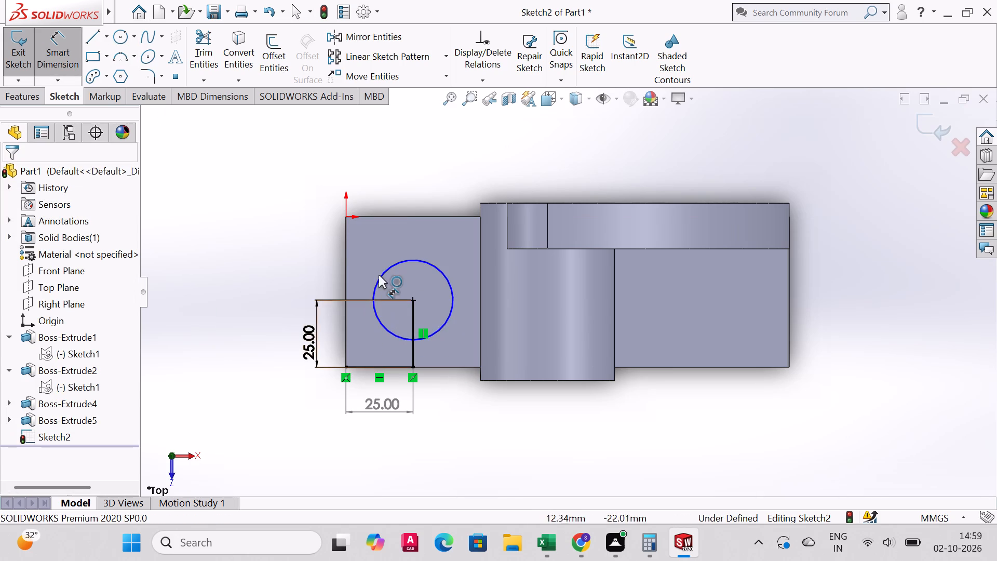
pyautogui.click(379, 275)
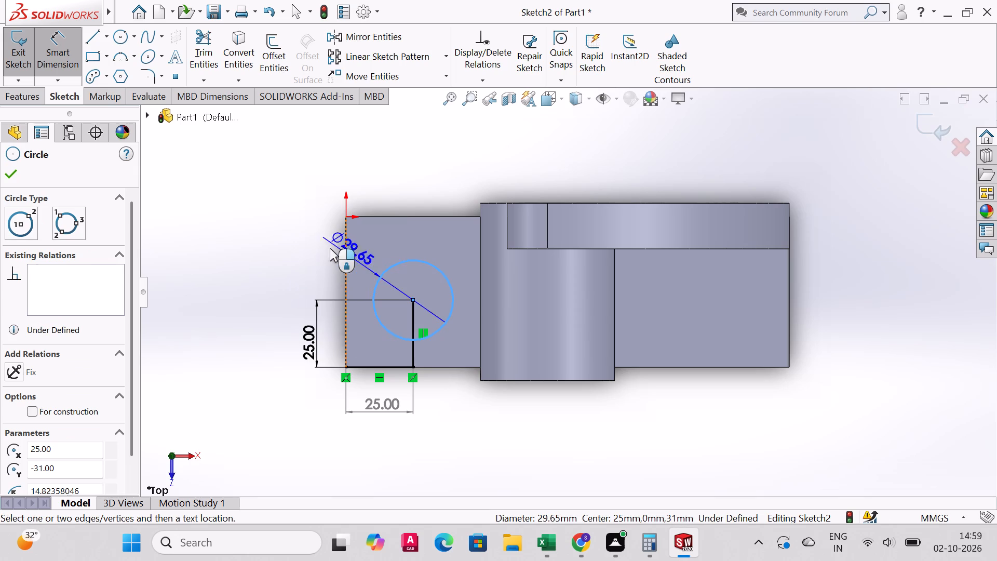
pyautogui.click(307, 259)
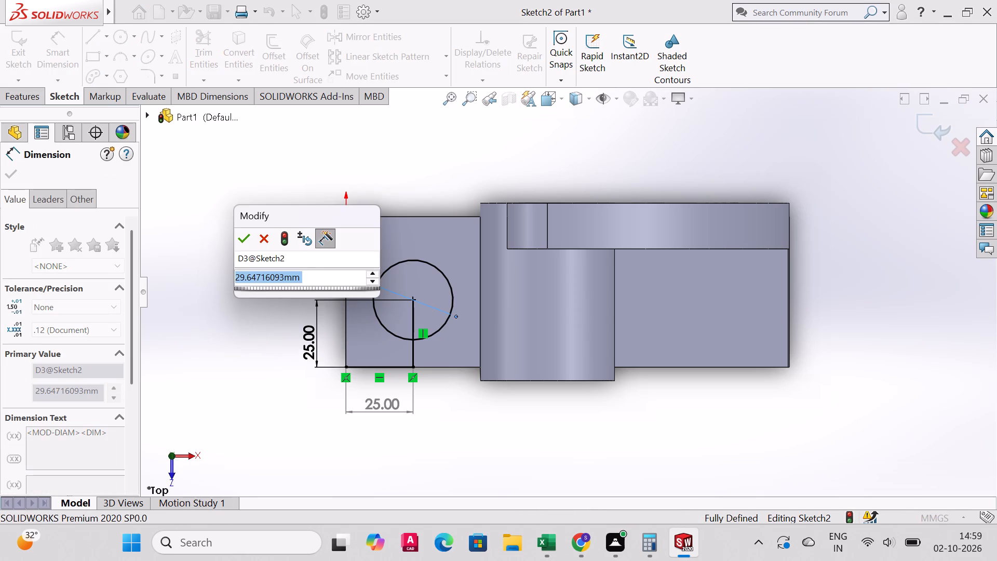
pyautogui.write('16')
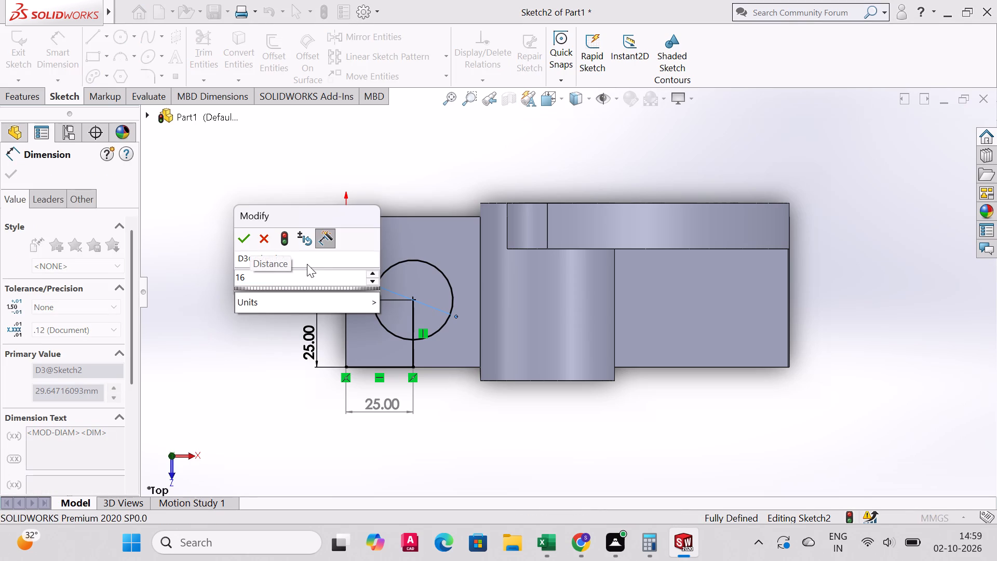
pyautogui.click(241, 238)
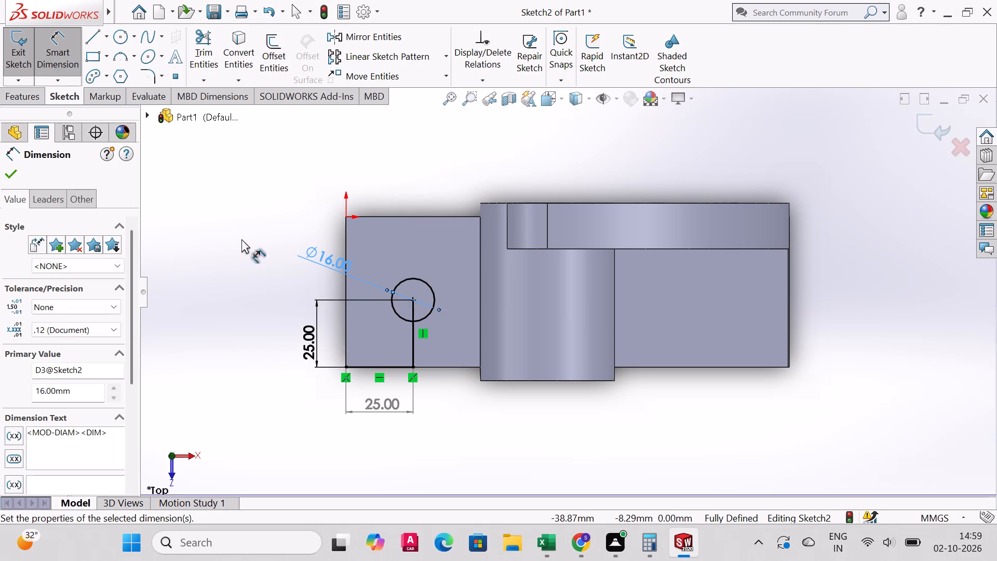
pyautogui.click(6, 173)
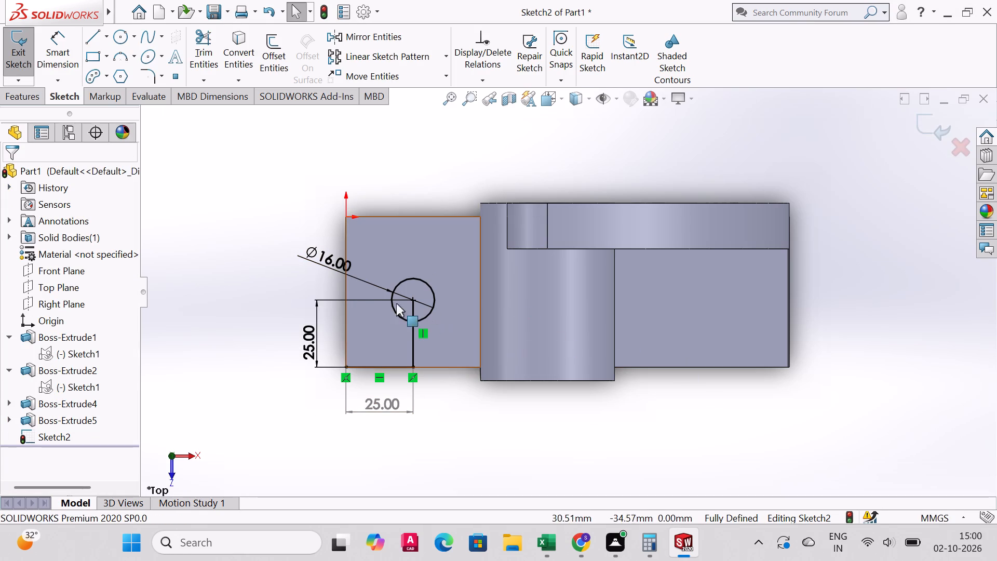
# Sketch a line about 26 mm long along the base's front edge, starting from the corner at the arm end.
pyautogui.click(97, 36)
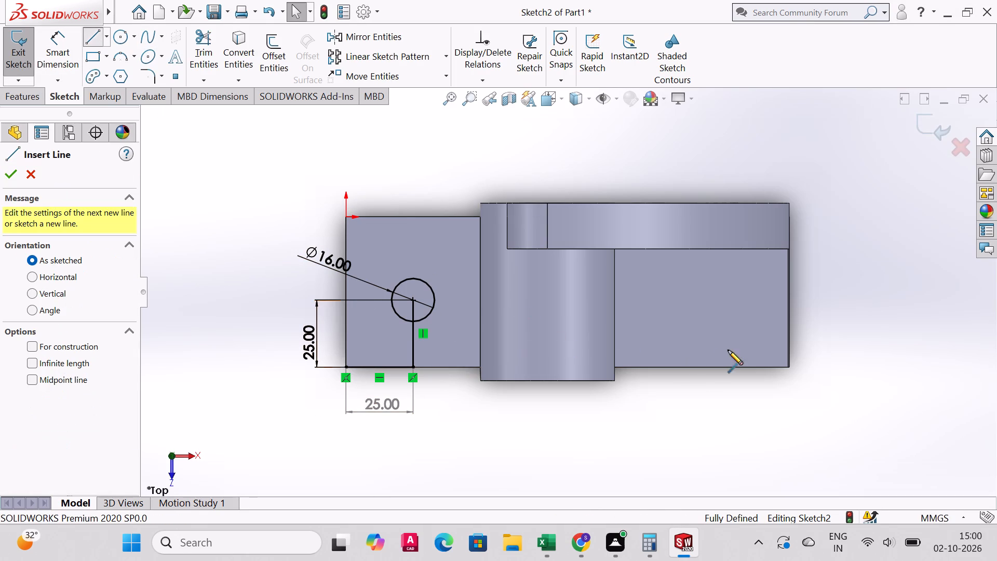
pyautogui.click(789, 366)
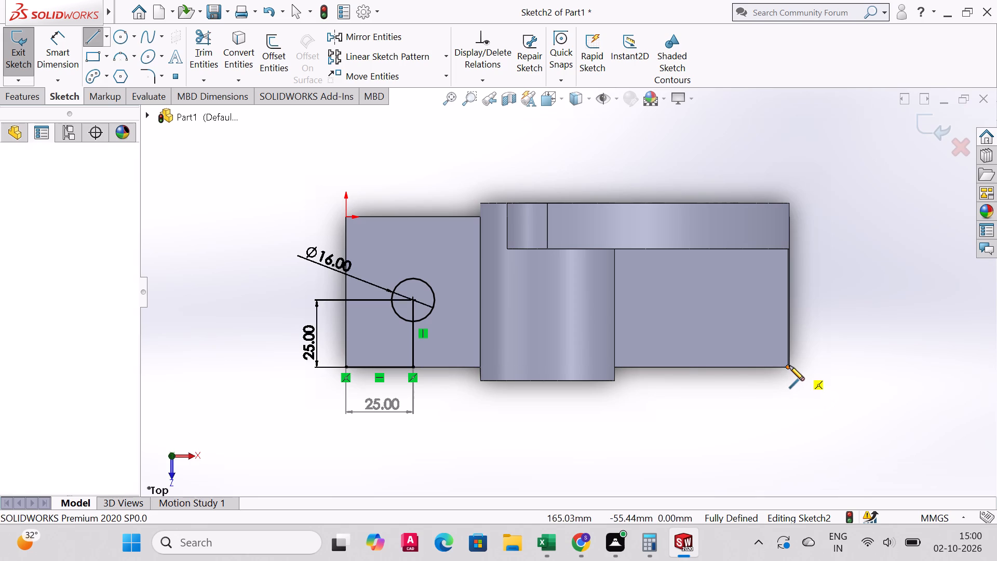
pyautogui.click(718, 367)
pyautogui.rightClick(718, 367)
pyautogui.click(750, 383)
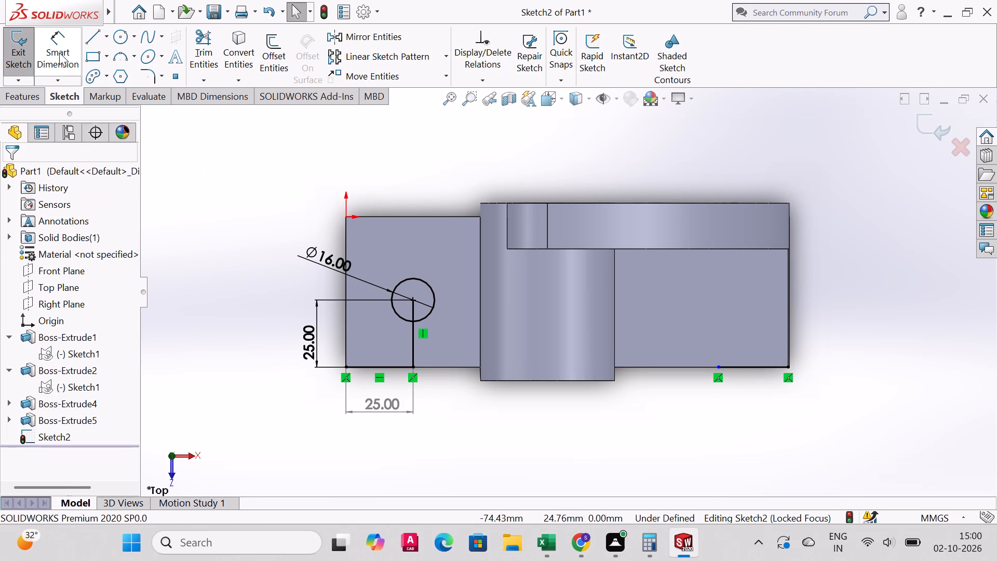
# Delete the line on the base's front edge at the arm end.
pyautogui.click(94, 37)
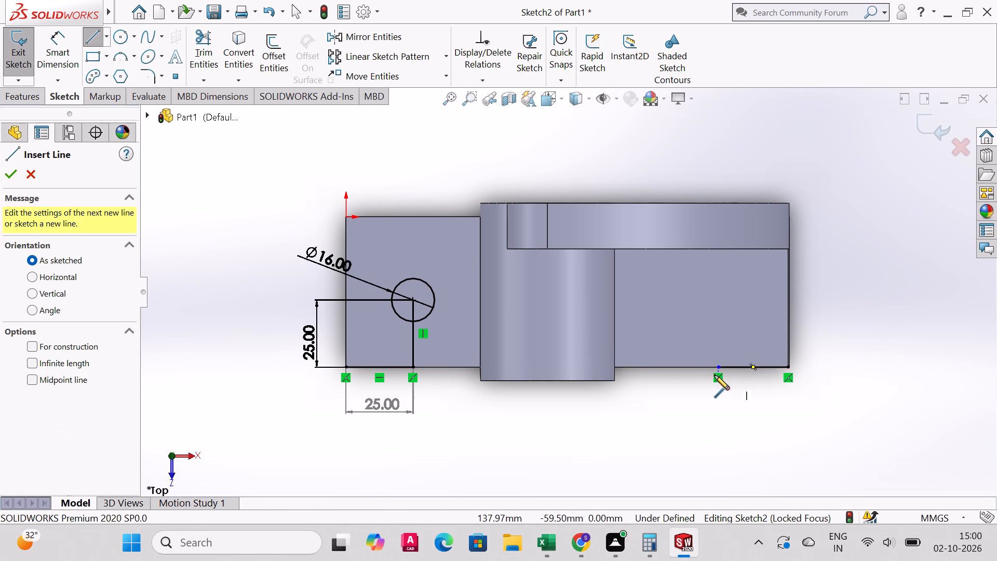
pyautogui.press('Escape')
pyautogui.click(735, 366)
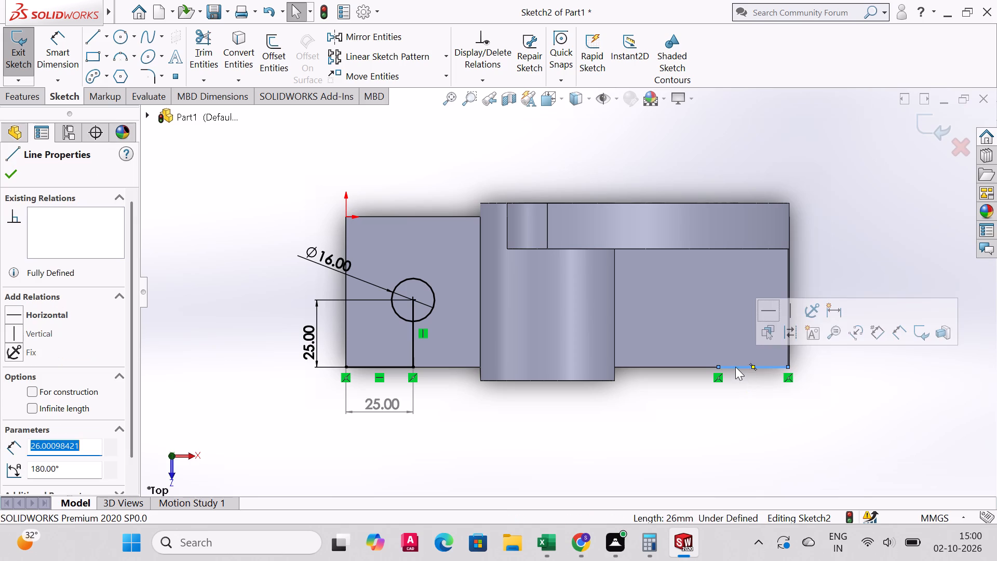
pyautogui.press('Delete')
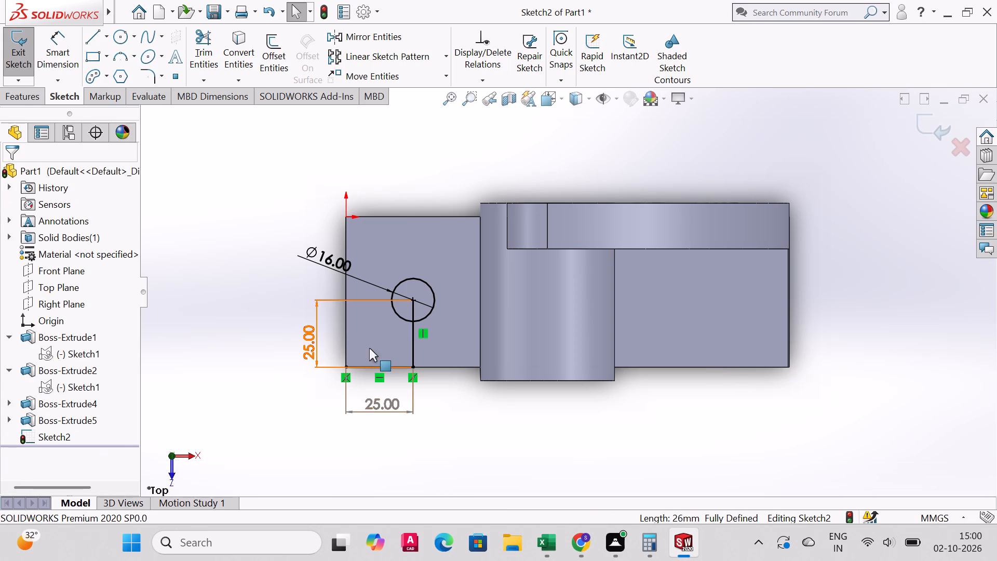
# Delete the horizontal line on the base's front edge and the vertical line leading to the 16 mm circle's centre.
pyautogui.click(378, 367)
pyautogui.press('Delete')
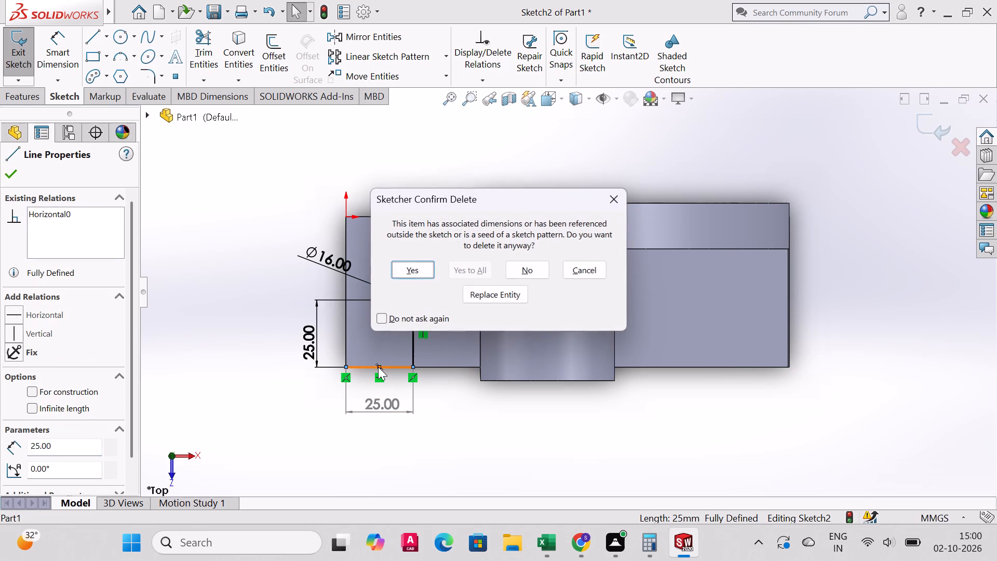
pyautogui.click(416, 265)
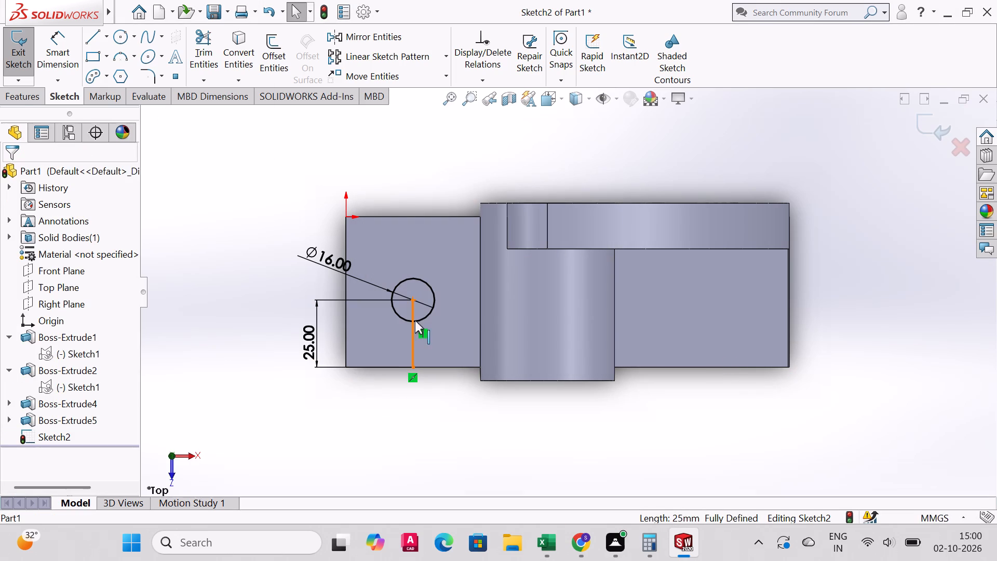
pyautogui.click(413, 328)
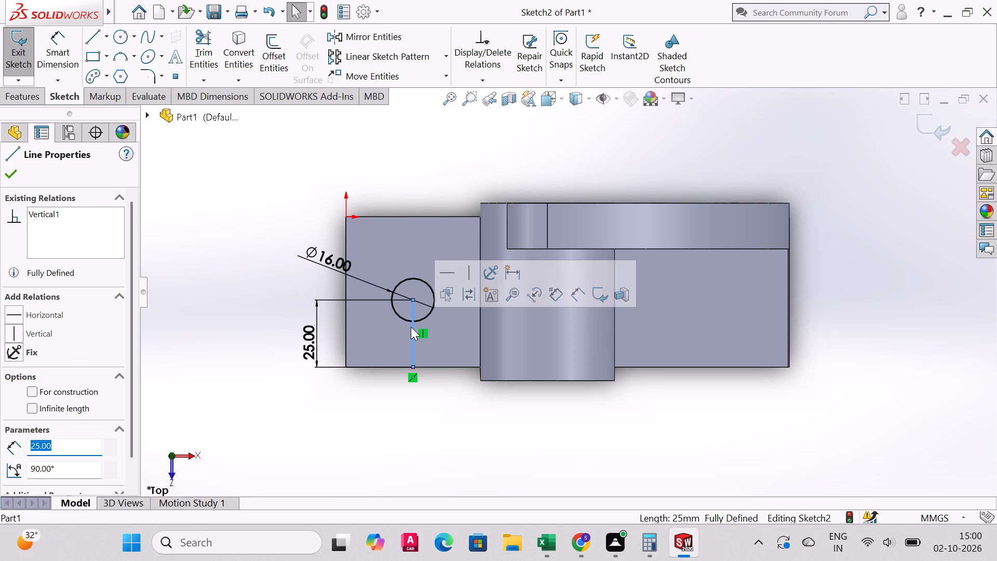
pyautogui.press('Delete')
pyautogui.click(421, 266)
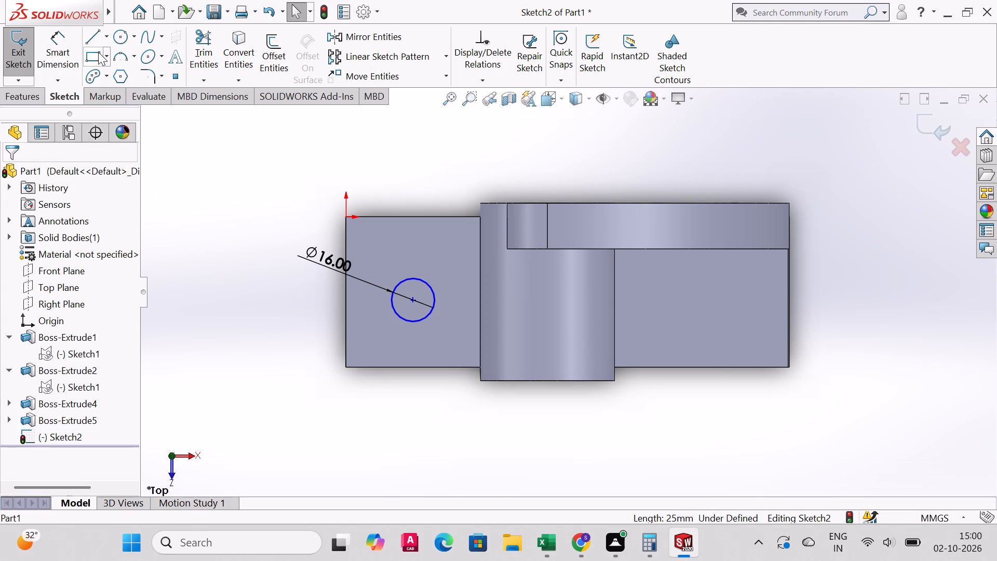
# Sketch a circle about 23 mm in diameter on the arm end of the base.
pyautogui.click(121, 36)
pyautogui.click(726, 316)
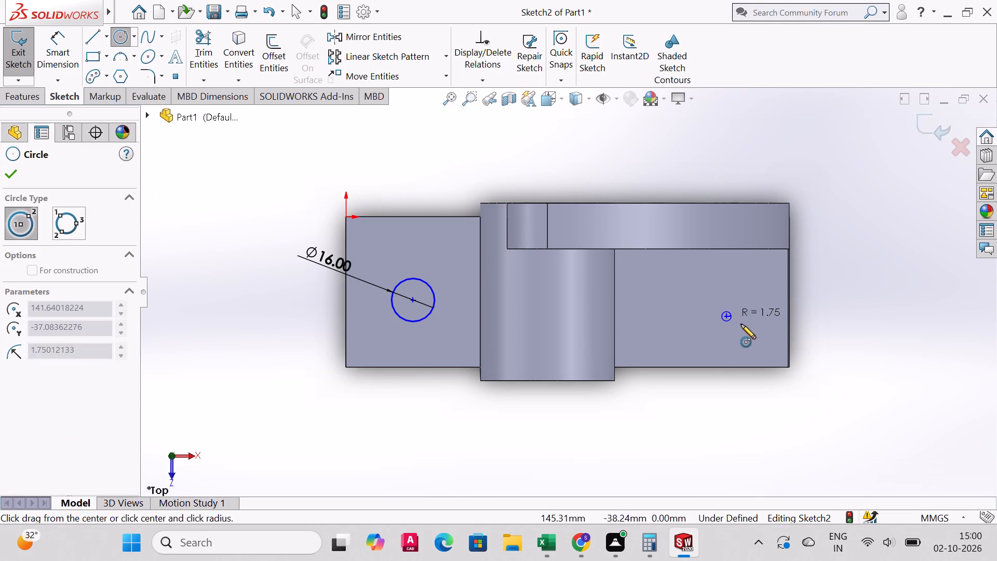
pyautogui.click(754, 331)
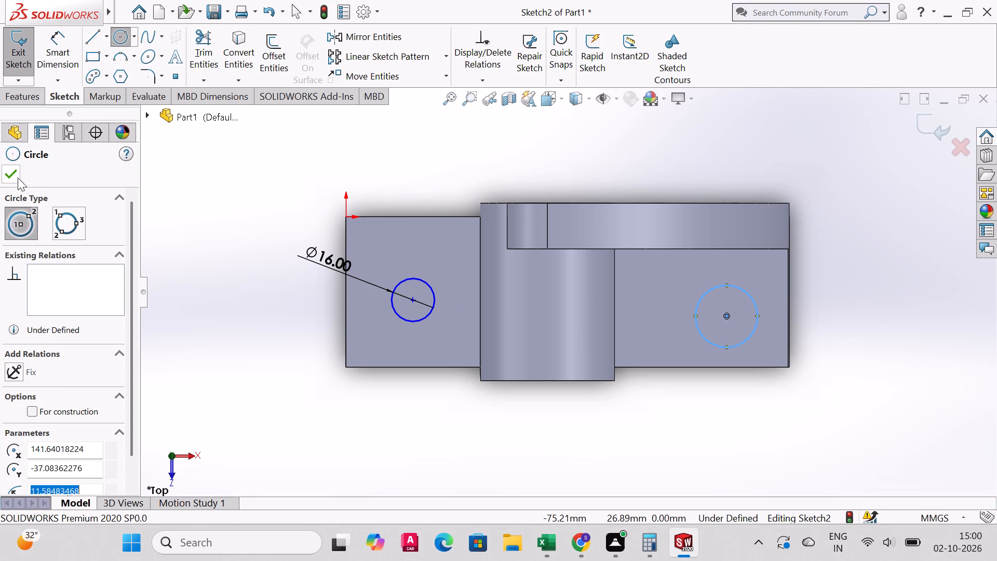
pyautogui.click(16, 172)
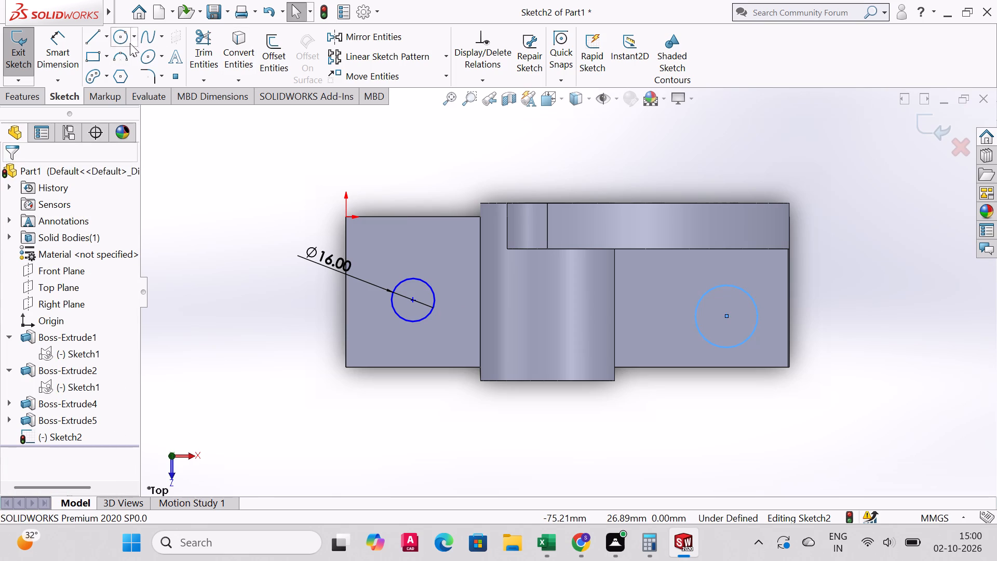
# Dimension the diameter of the new circle at the arm end and set it to 16 mm.
pyautogui.click(64, 45)
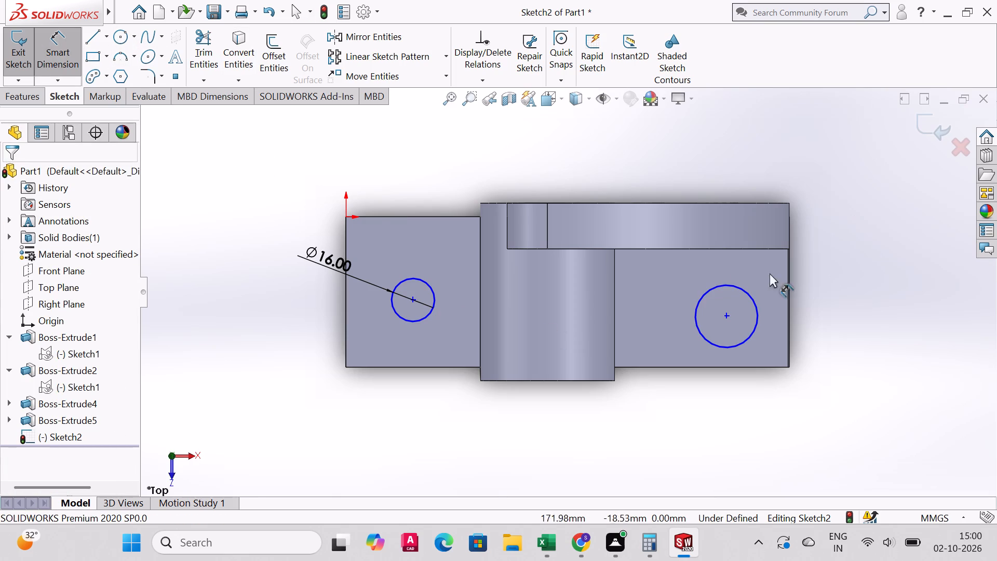
pyautogui.click(744, 293)
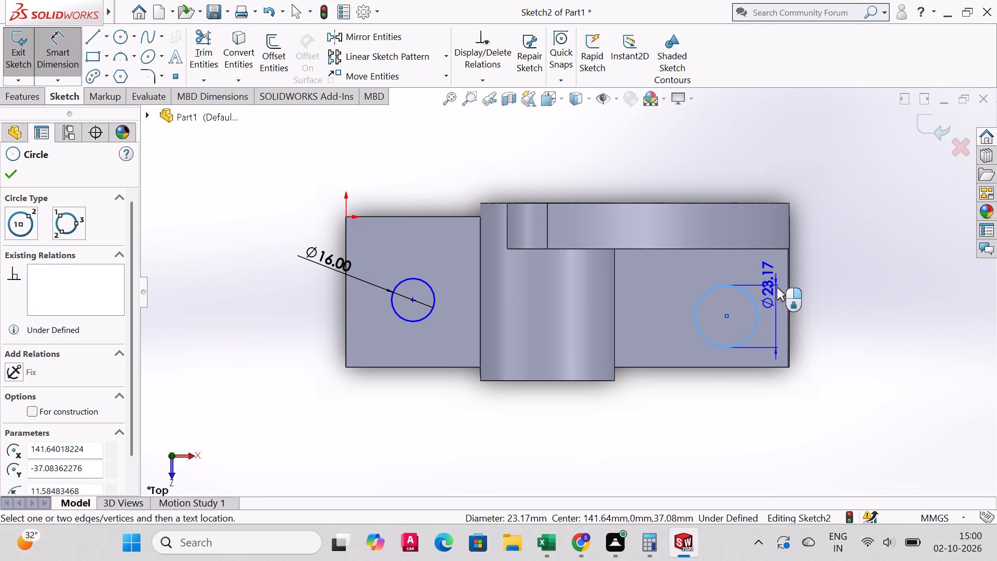
pyautogui.click(752, 291)
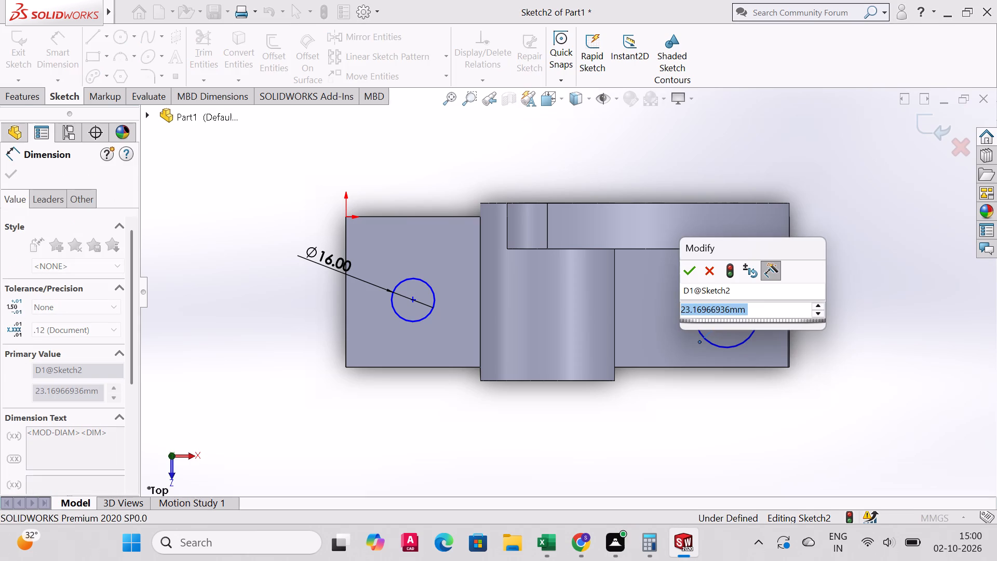
pyautogui.press('`')
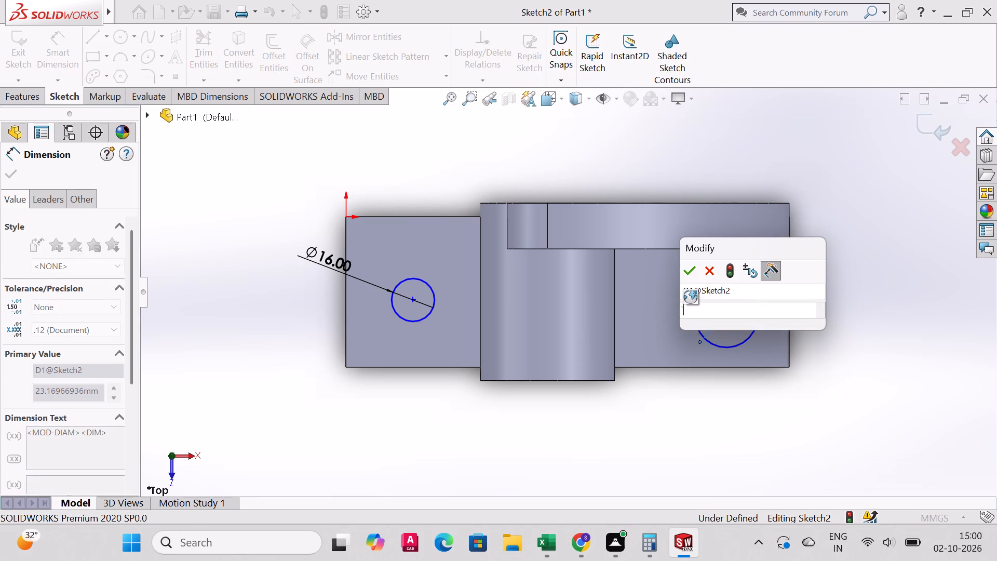
pyautogui.click(770, 292)
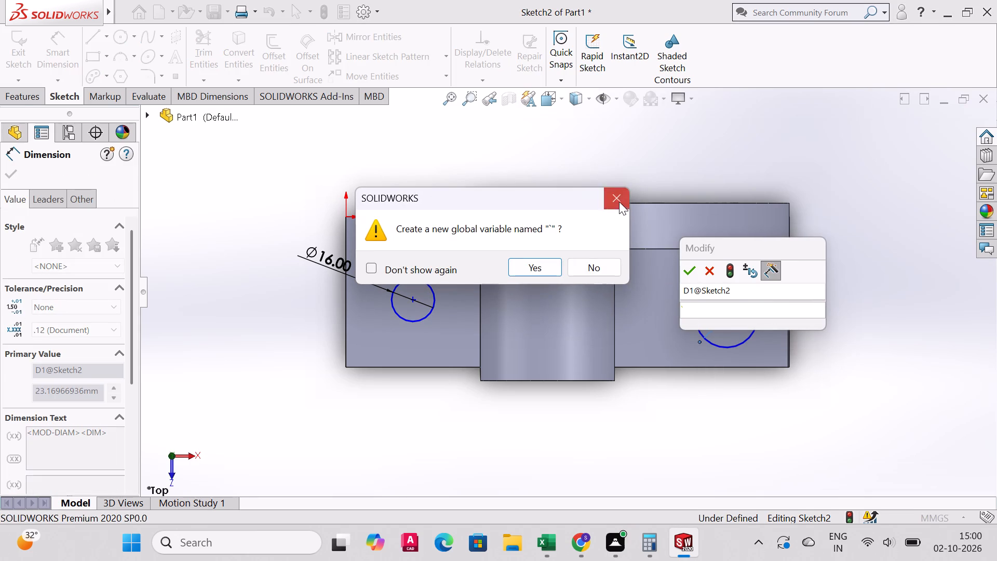
pyautogui.click(619, 199)
pyautogui.click(733, 312)
pyautogui.write('16')
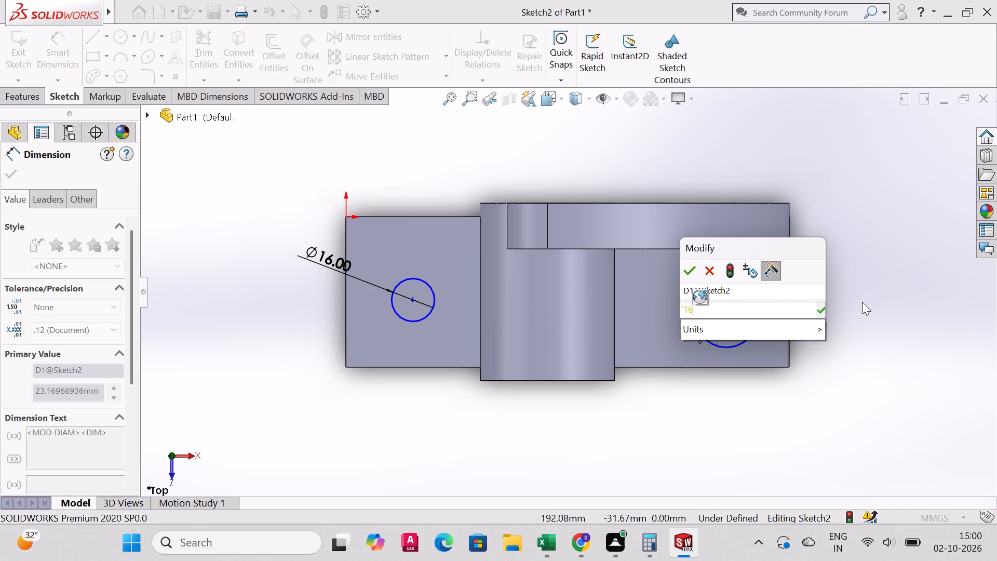
pyautogui.press('Escape')
pyautogui.press('Escape')
pyautogui.press('Escape')
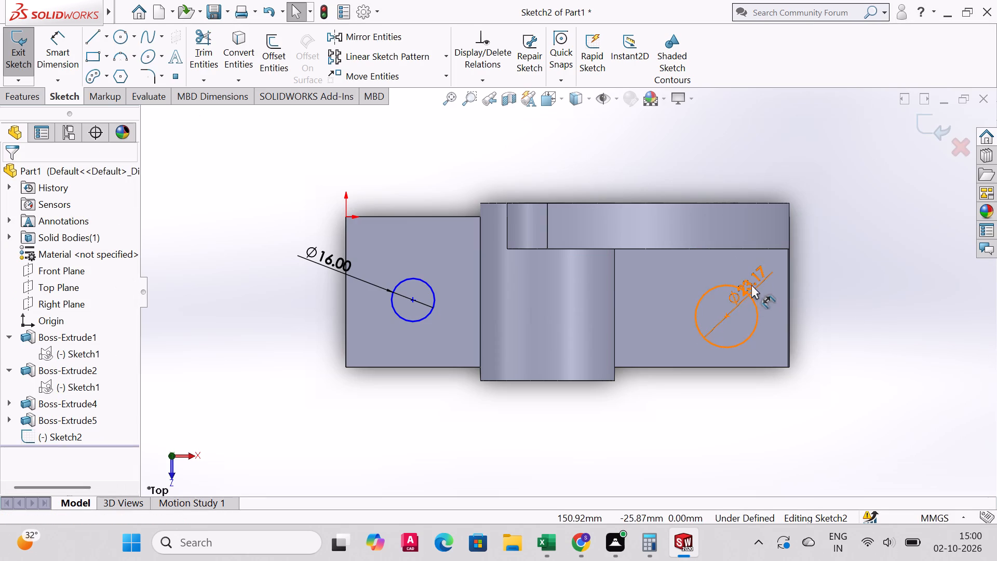
pyautogui.click(751, 284)
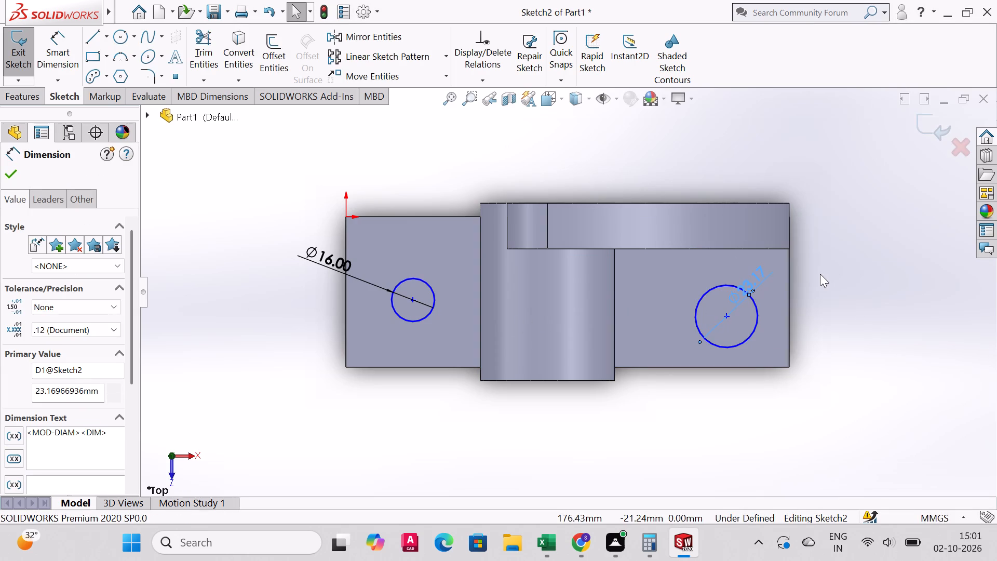
pyautogui.press('Escape')
pyautogui.moveTo(753, 284); pyautogui.dragTo(806, 290)
pyautogui.doubleClick(800, 288)
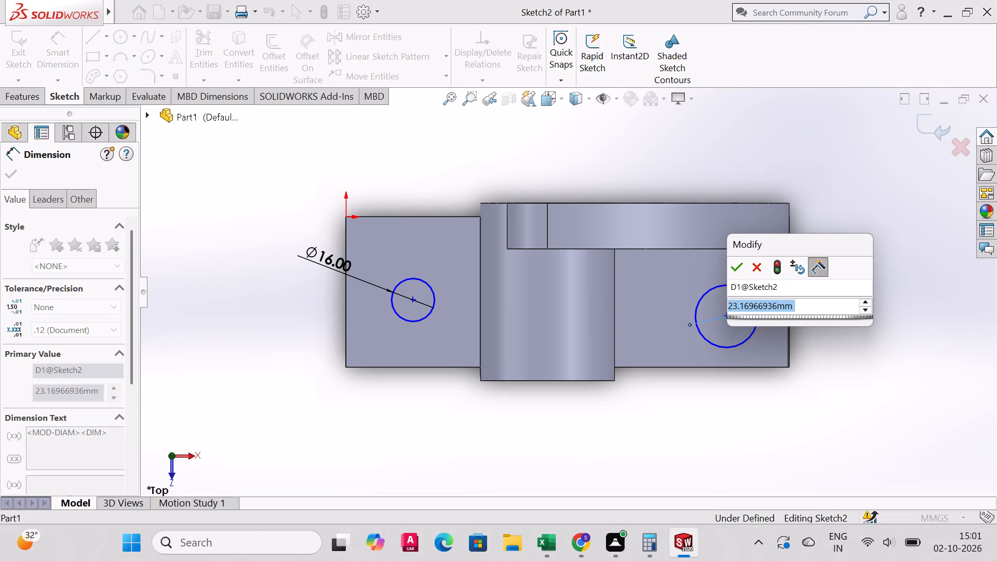
pyautogui.write('16')
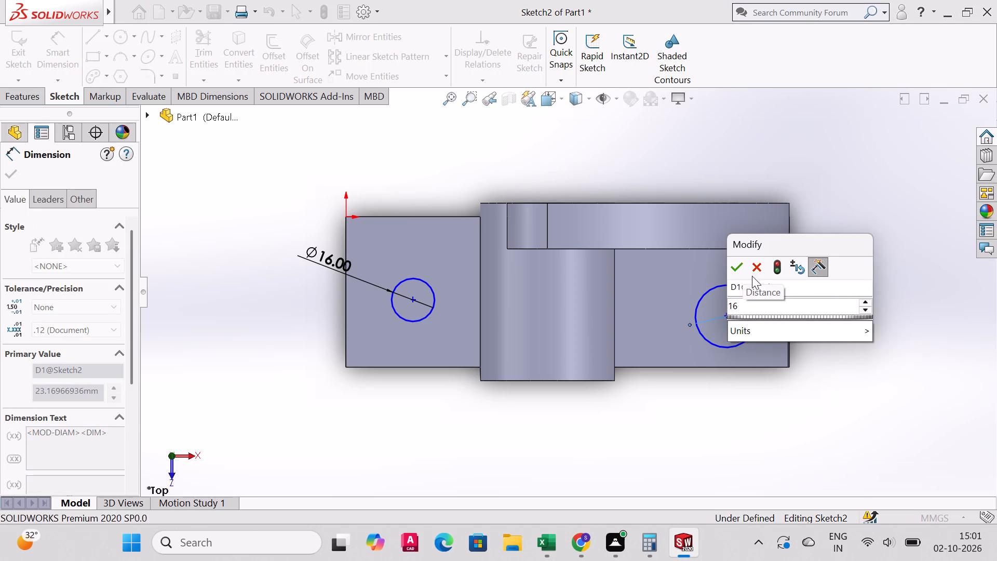
pyautogui.click(737, 263)
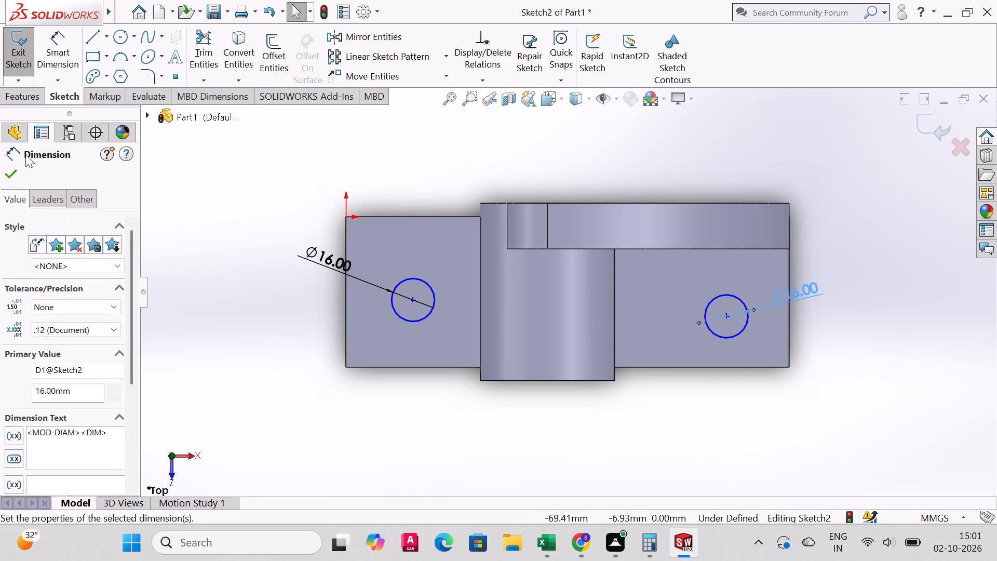
pyautogui.click(16, 172)
# Dimension the arm-end circle's centre 25 mm from the base's front edge.
pyautogui.click(63, 44)
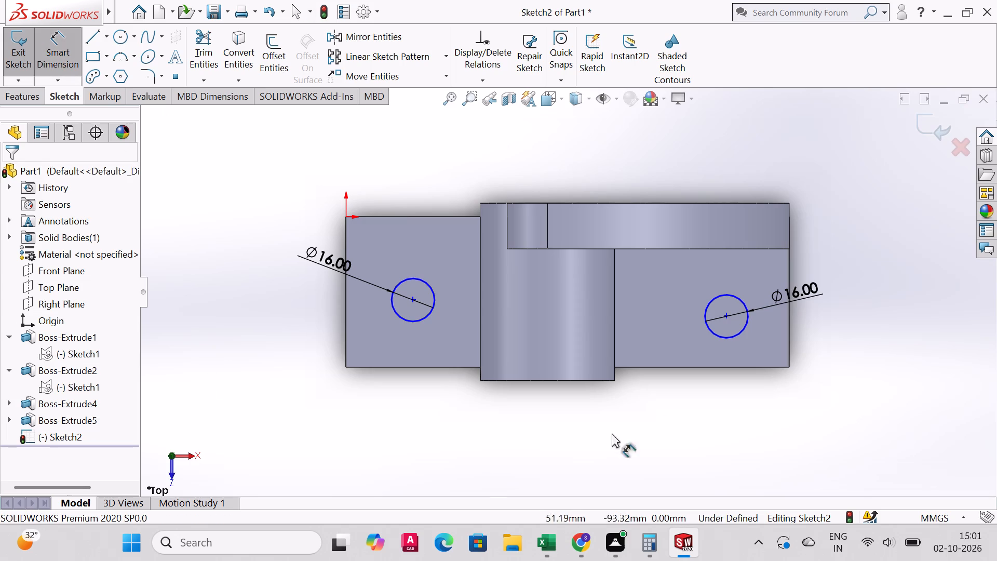
pyautogui.click(726, 316)
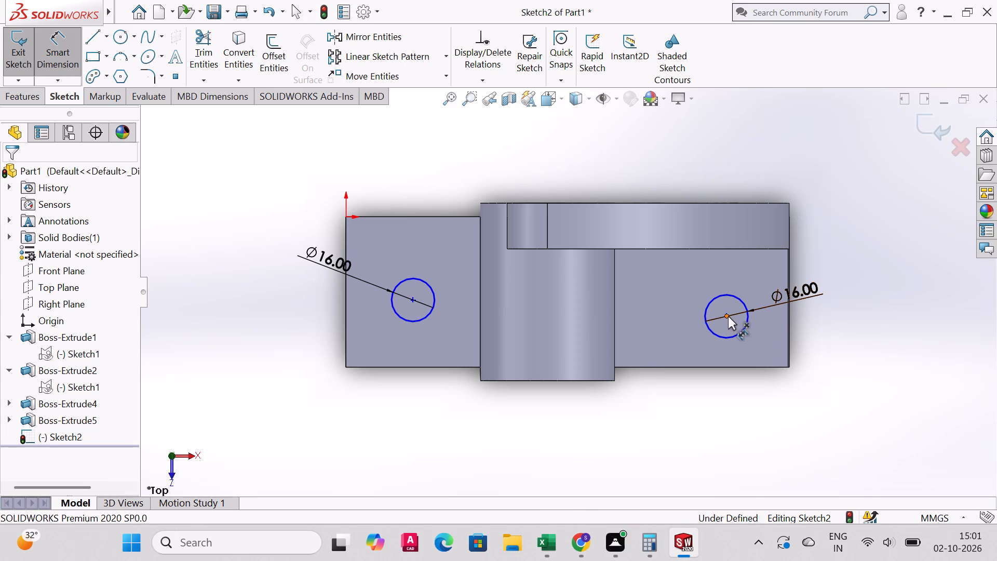
pyautogui.click(725, 367)
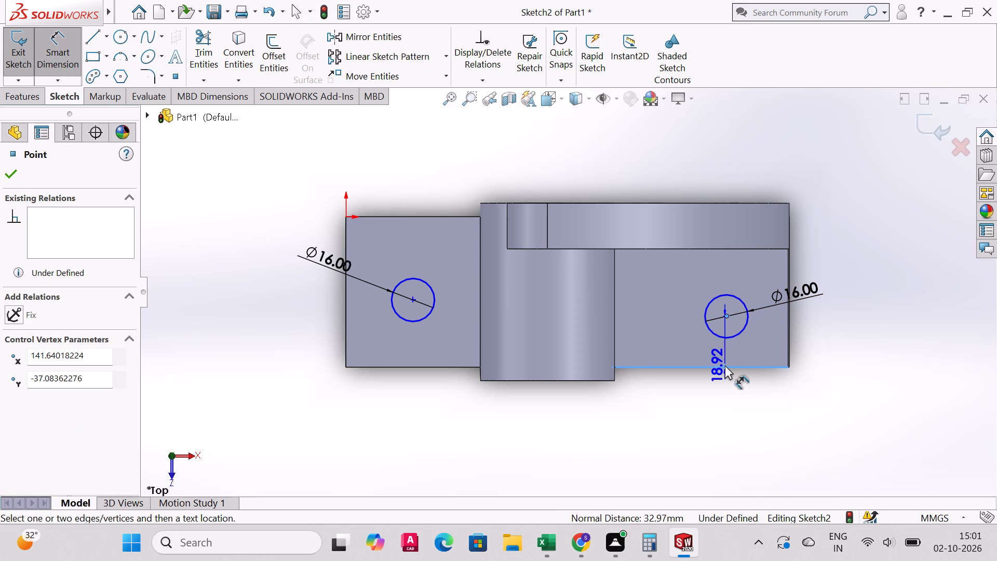
pyautogui.click(831, 357)
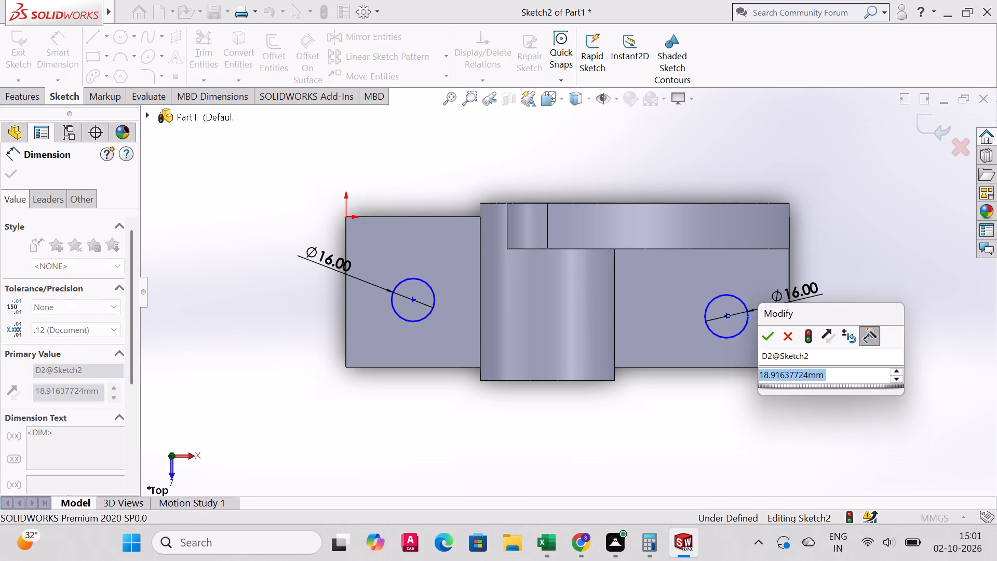
pyautogui.write('25')
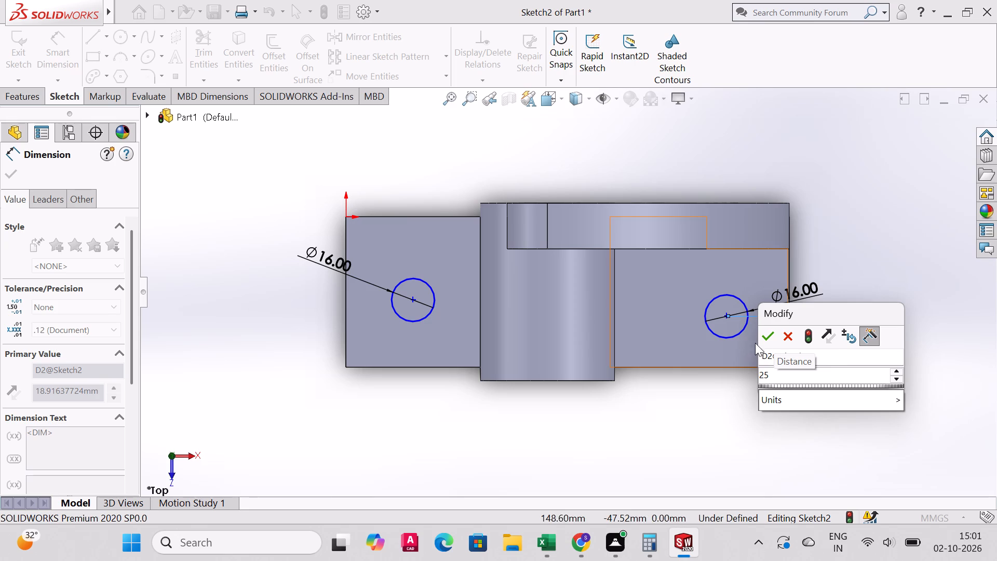
pyautogui.click(772, 336)
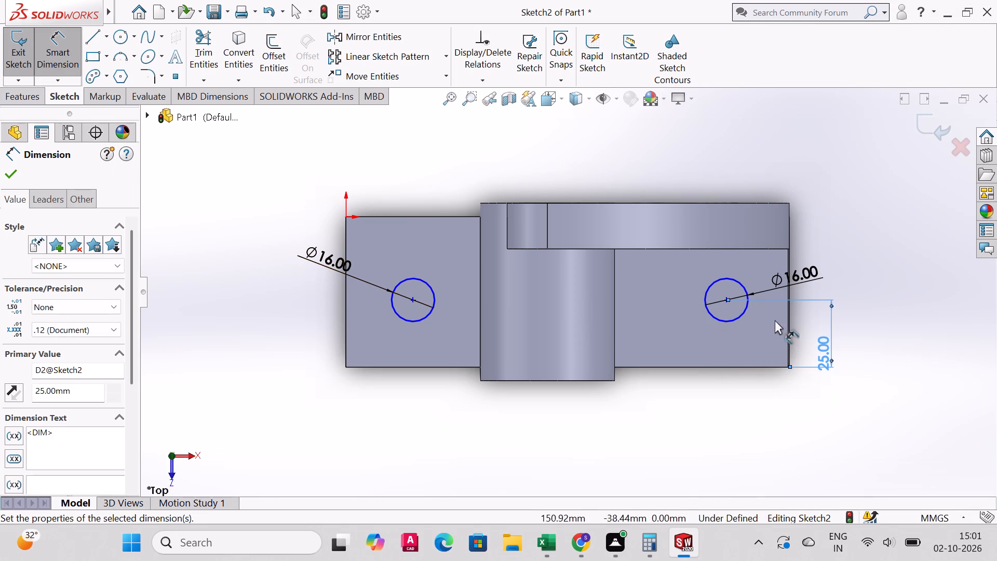
pyautogui.click(729, 299)
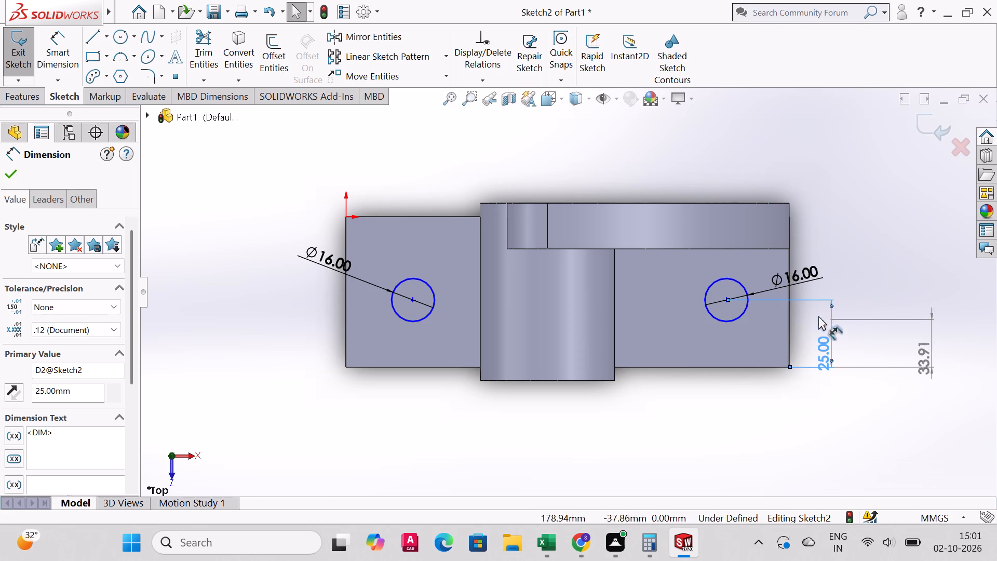
pyautogui.press('Escape')
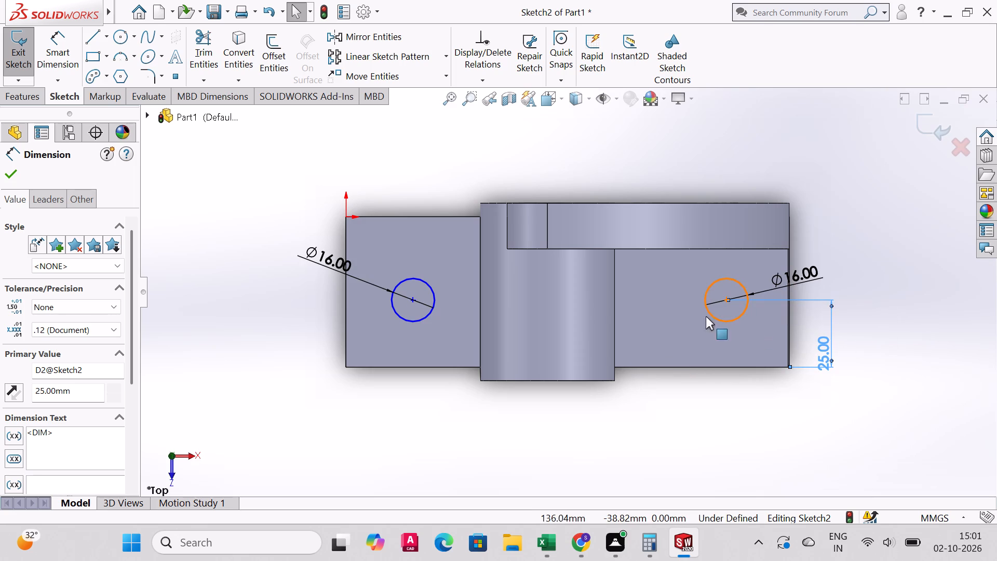
# Dimension the arm-end circle's centre 25 mm from the base's end edge and exit the sketch.
pyautogui.click(63, 43)
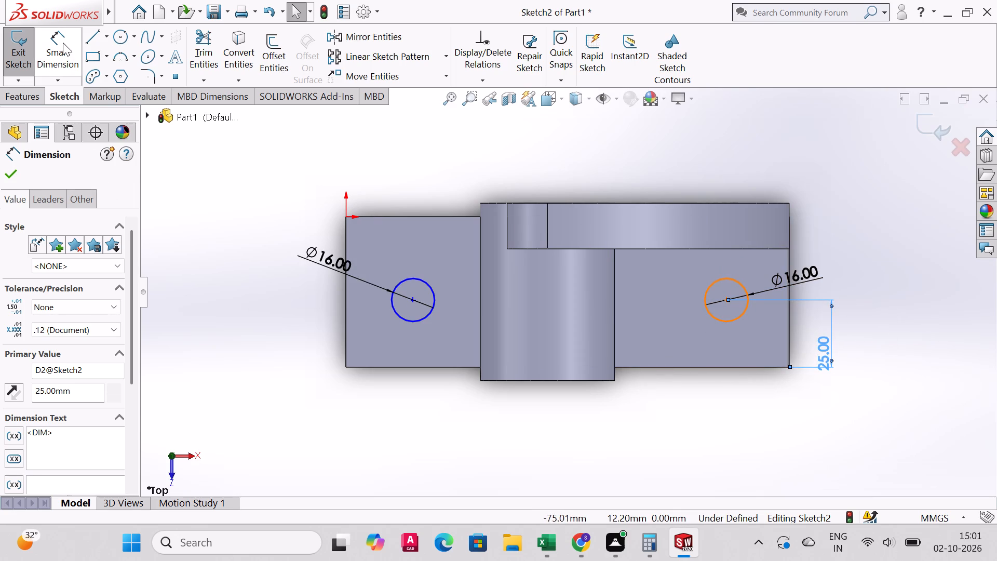
pyautogui.click(725, 300)
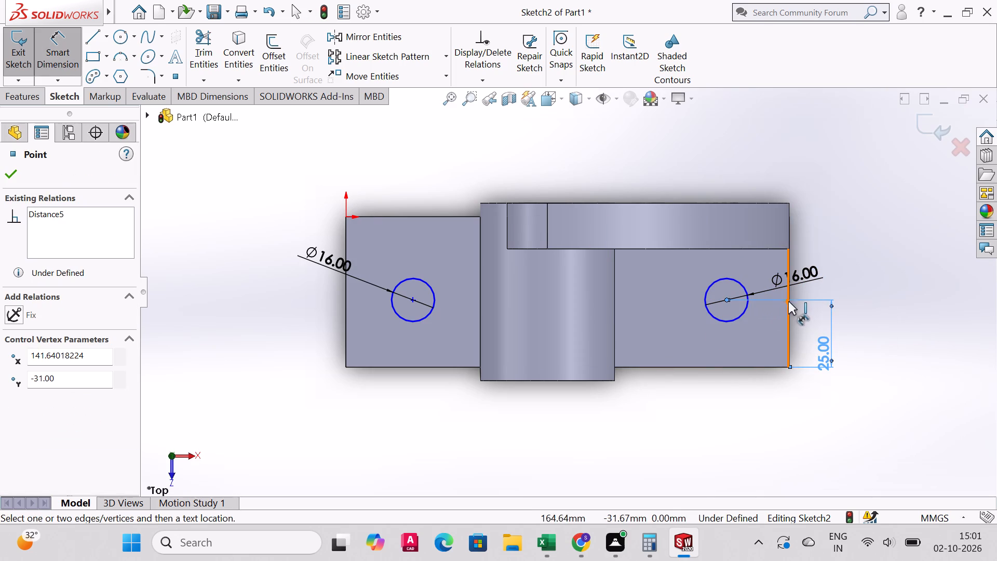
pyautogui.click(789, 301)
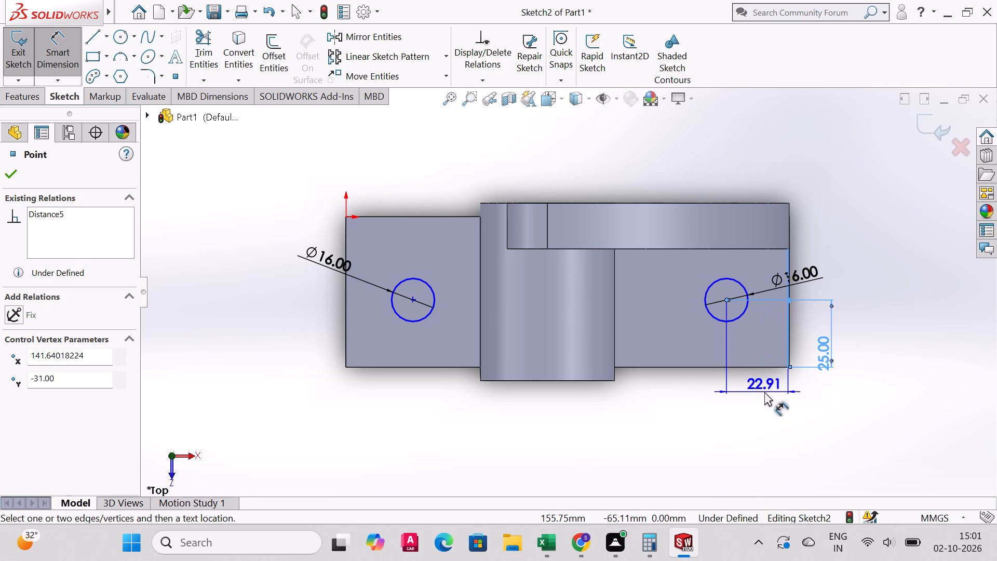
pyautogui.click(764, 392)
pyautogui.write('25')
pyautogui.press('Return')
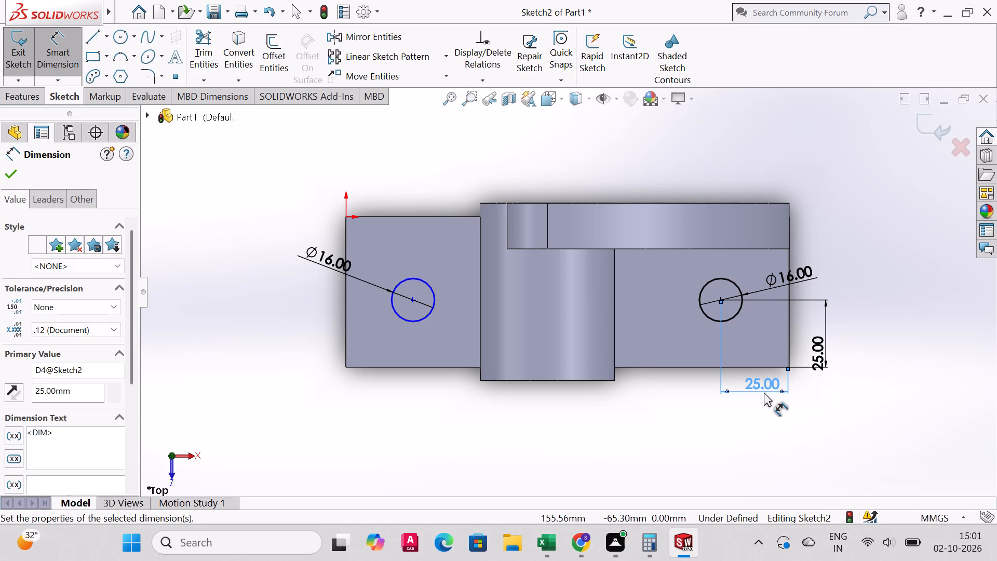
pyautogui.click(11, 174)
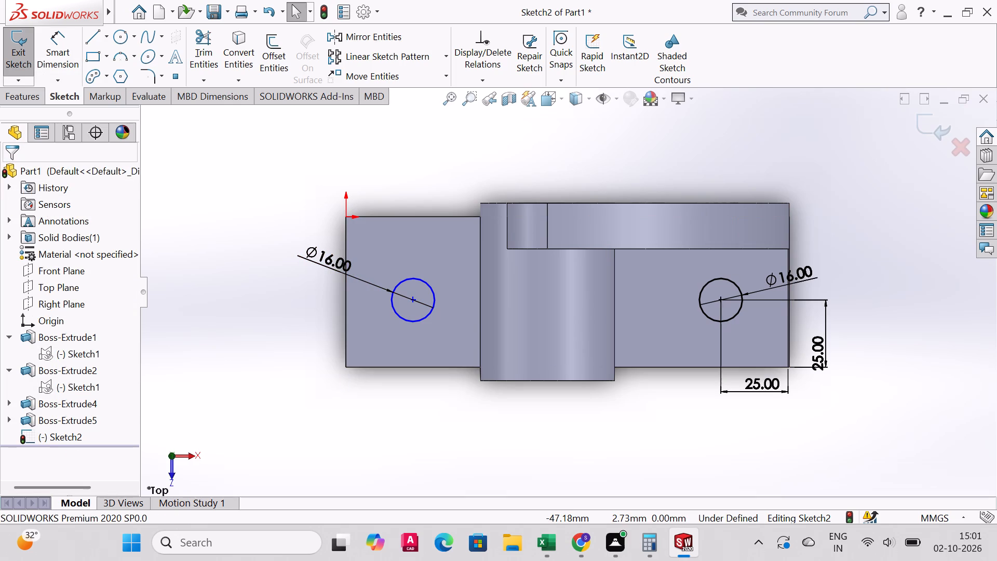
pyautogui.click(23, 49)
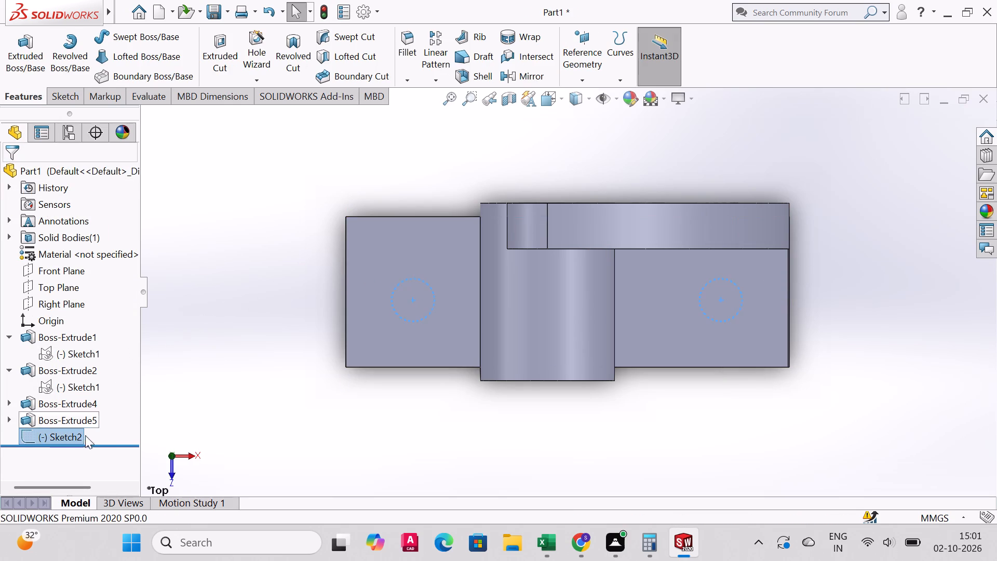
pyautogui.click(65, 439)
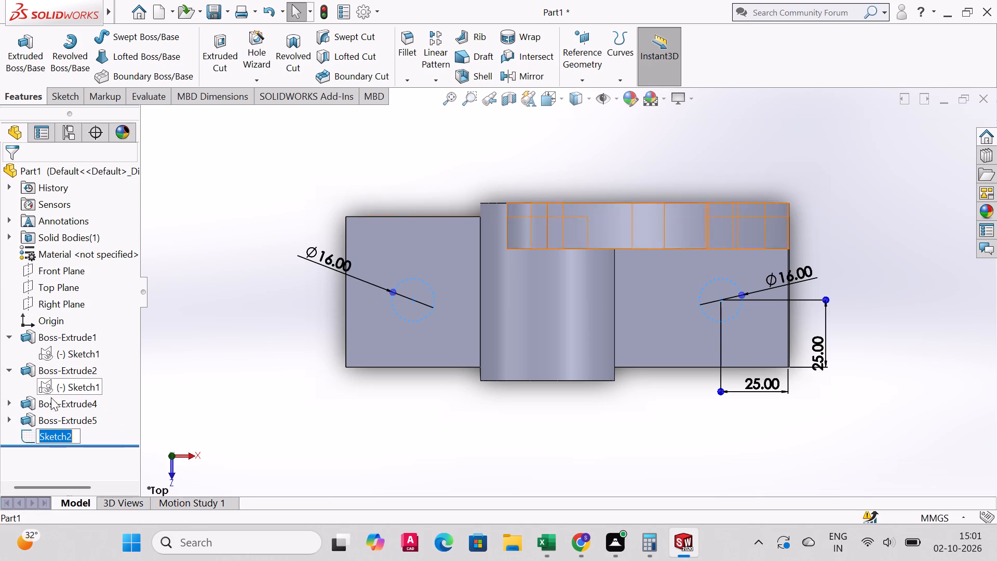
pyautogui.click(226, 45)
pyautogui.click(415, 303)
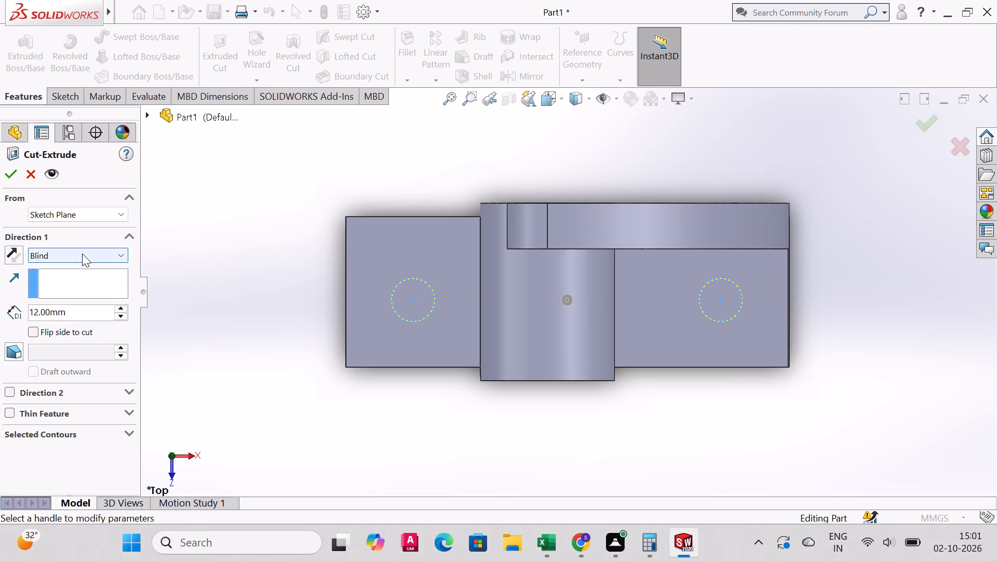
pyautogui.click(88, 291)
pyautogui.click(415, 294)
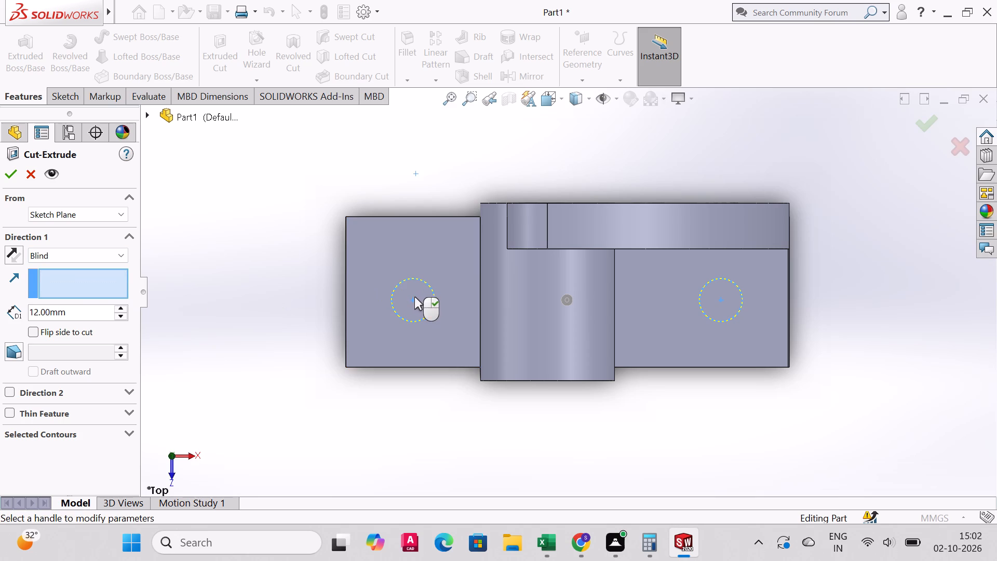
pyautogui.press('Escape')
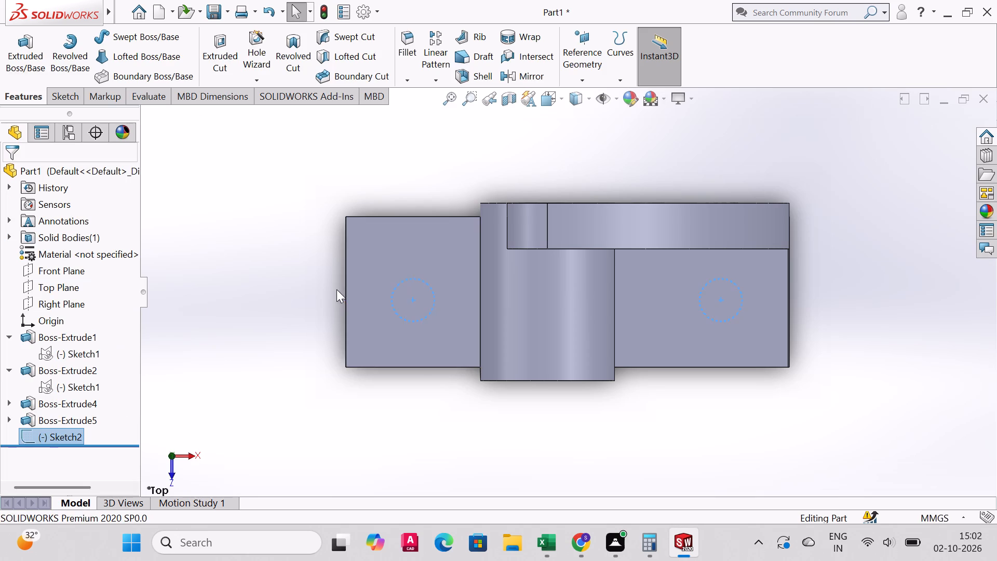
# Extrude-cut the two 16 mm circles up through the base as a blind cut 98 mm deep, with the direction reversed.
pyautogui.moveTo(694, 322); pyautogui.dragTo(545, 471, button='middle')
pyautogui.click(570, 370)
pyautogui.press('Escape')
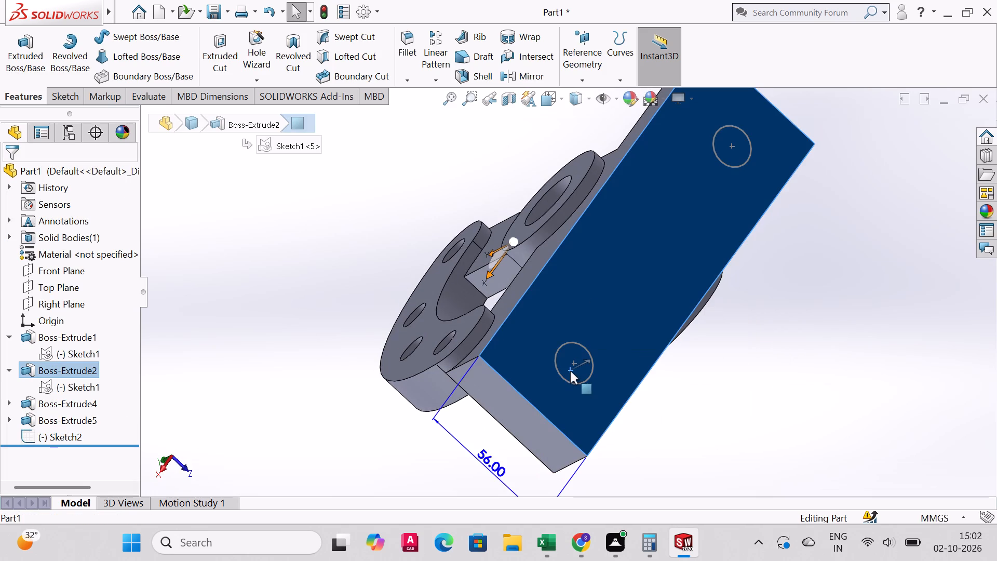
pyautogui.click(67, 434)
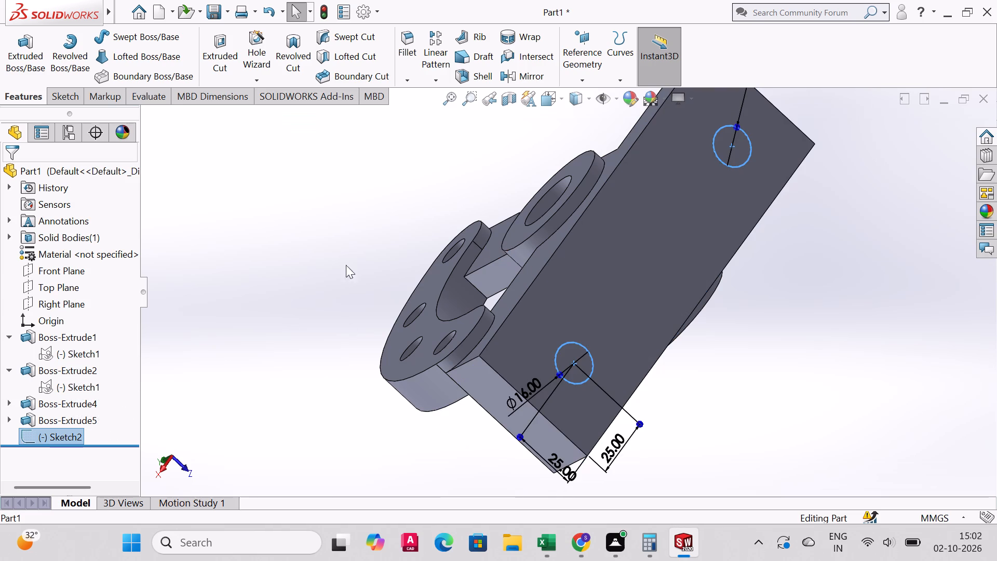
pyautogui.click(225, 41)
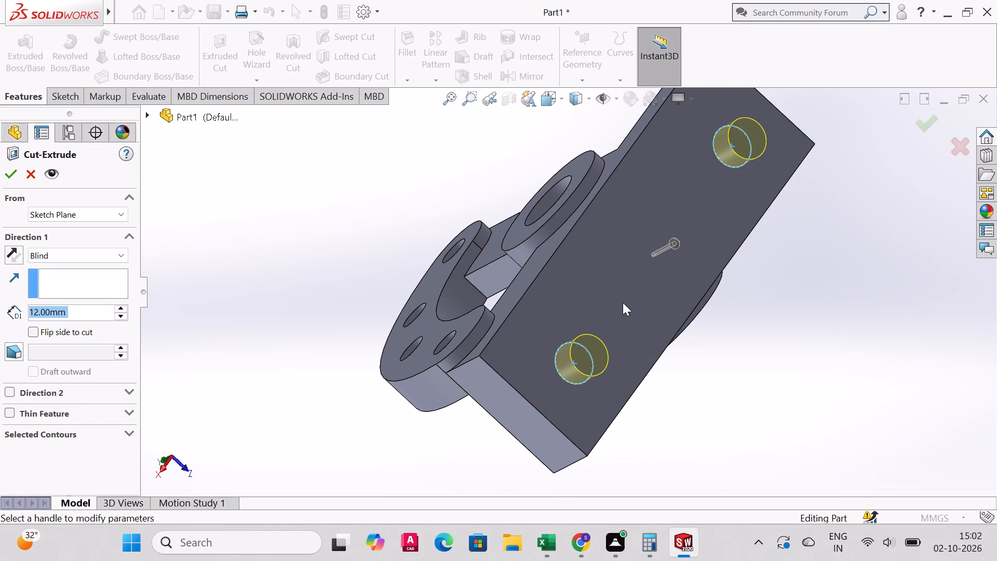
pyautogui.moveTo(589, 329); pyautogui.dragTo(650, 368, button='middle')
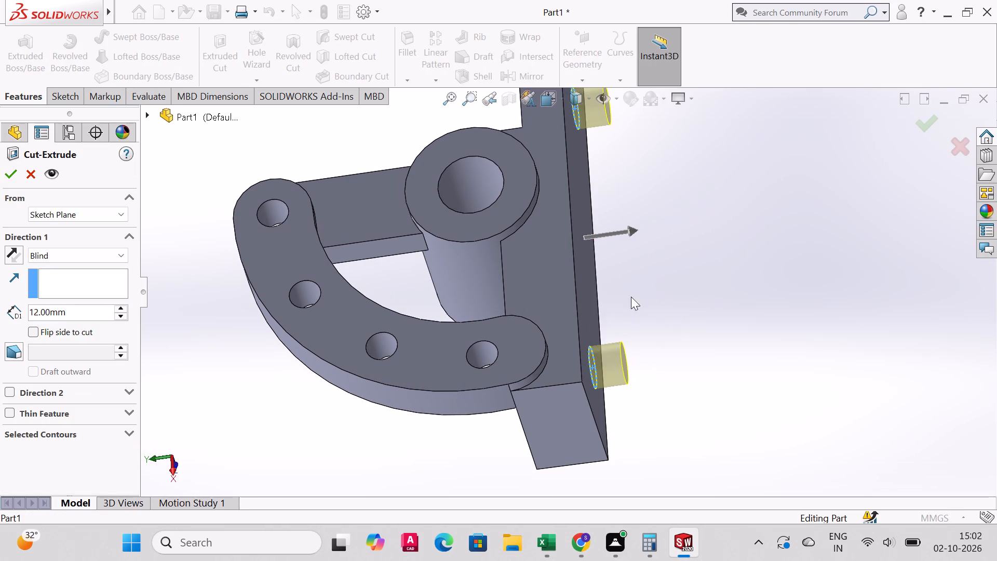
pyautogui.moveTo(635, 228); pyautogui.dragTo(446, 256)
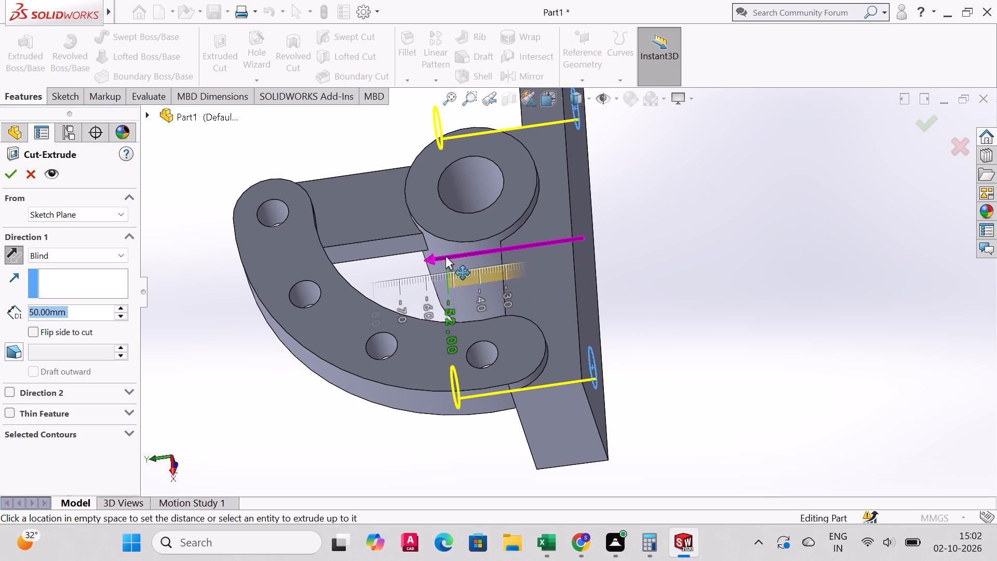
pyautogui.moveTo(446, 256); pyautogui.dragTo(324, 276)
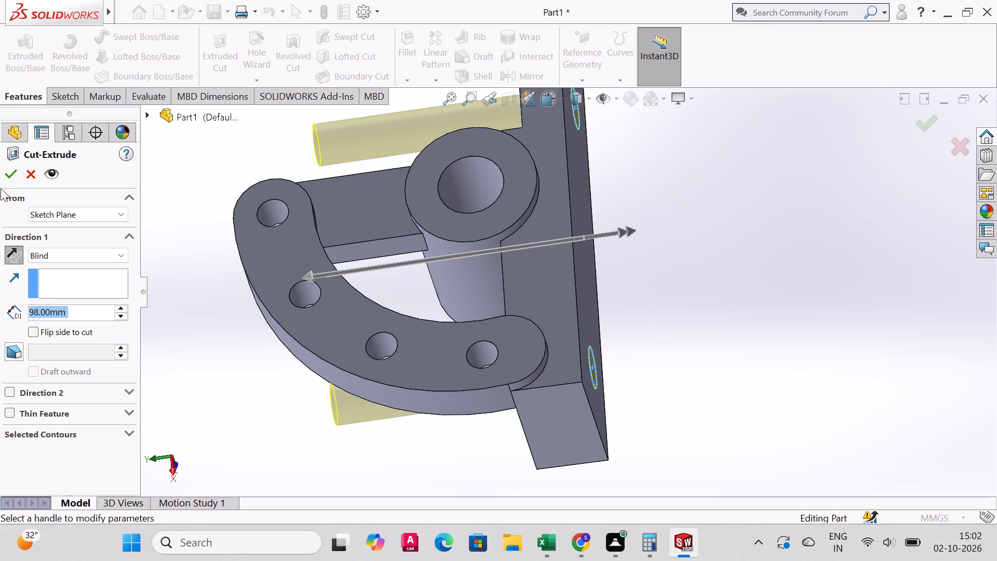
pyautogui.click(9, 177)
pyautogui.moveTo(403, 353); pyautogui.dragTo(506, 293, button='middle')
pyautogui.scroll(-1, 411, 352)
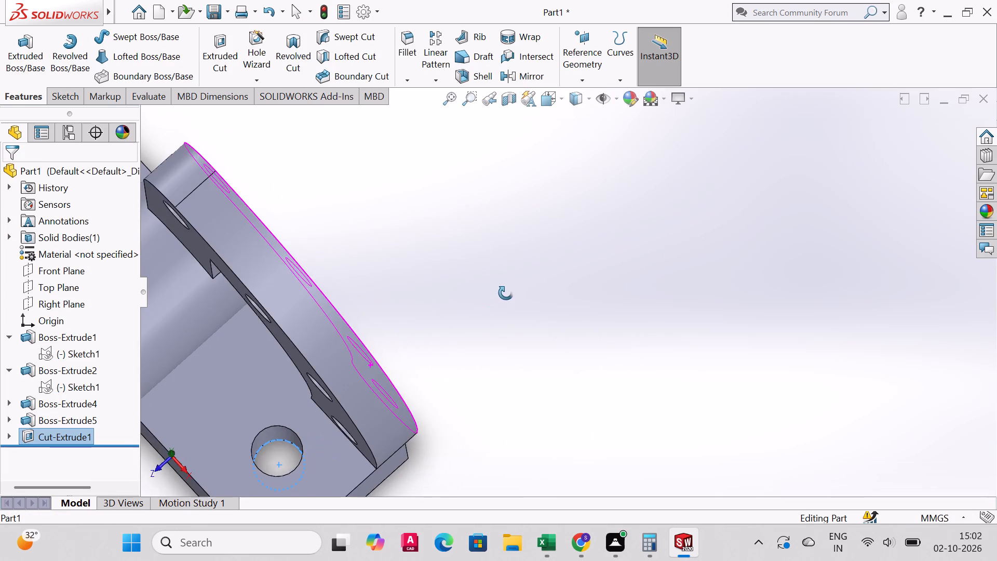
pyautogui.moveTo(506, 293); pyautogui.dragTo(494, 265, button='middle')
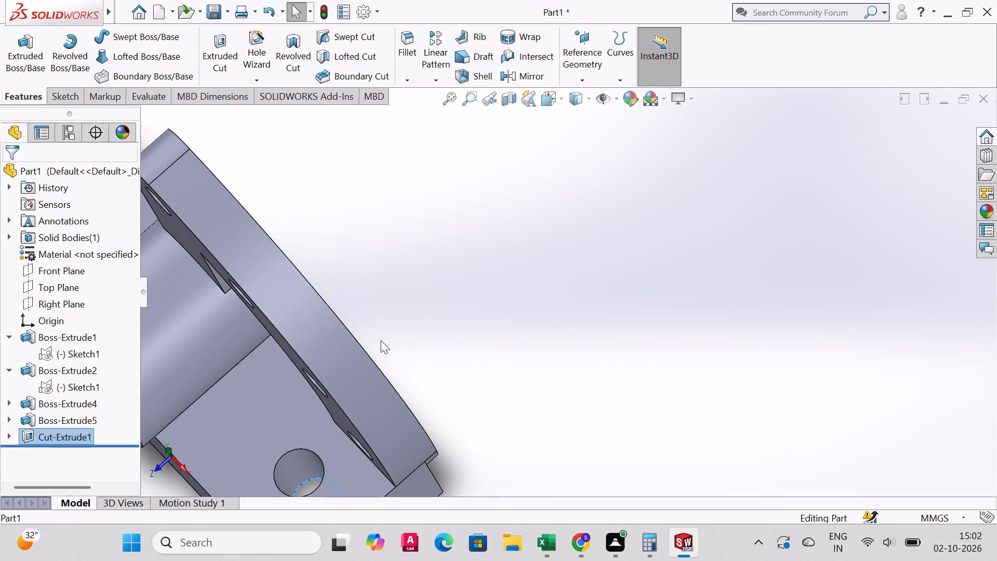
pyautogui.hotkey('ctrl', '7')
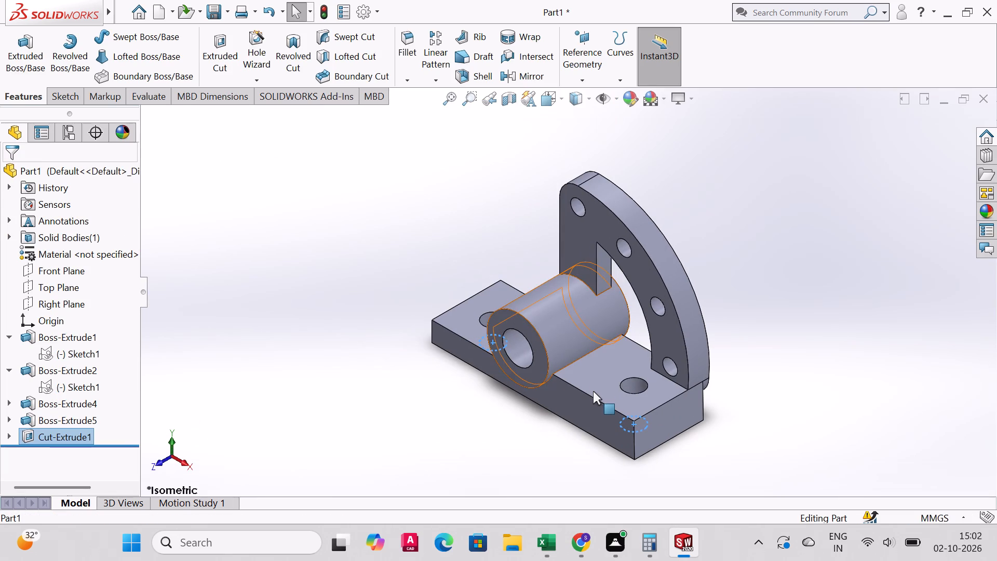
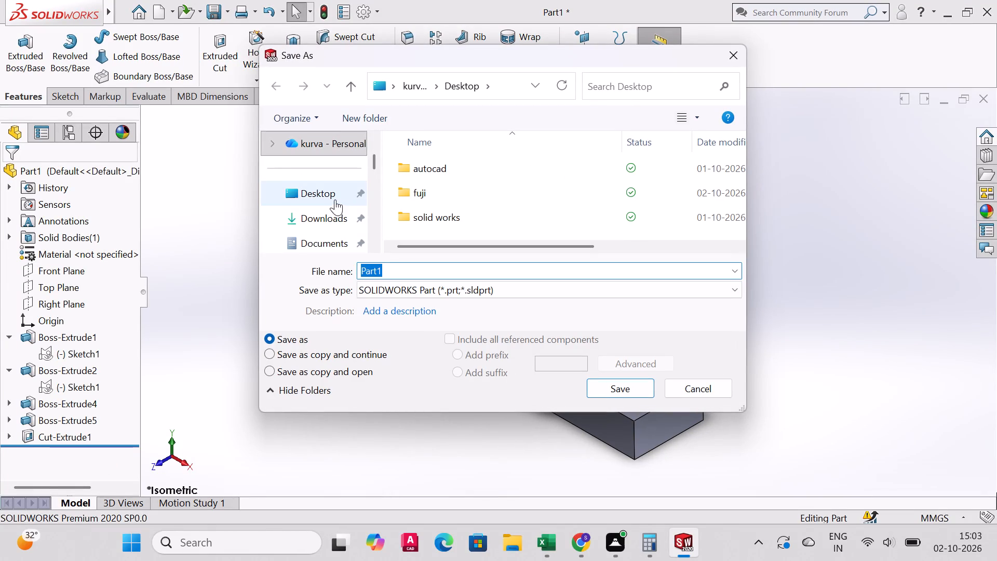
# Save the part in the fuji folder on the Desktop as "support assembly with a stepped base".
pyautogui.click(335, 199)
pyautogui.click(458, 189)
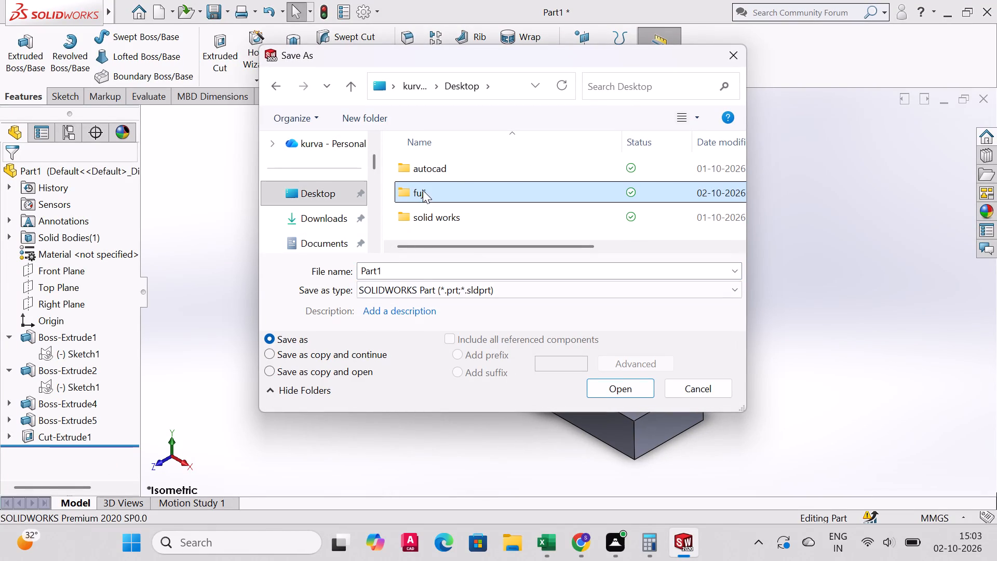
pyautogui.doubleClick(423, 190)
pyautogui.moveTo(428, 266); pyautogui.dragTo(211, 290)
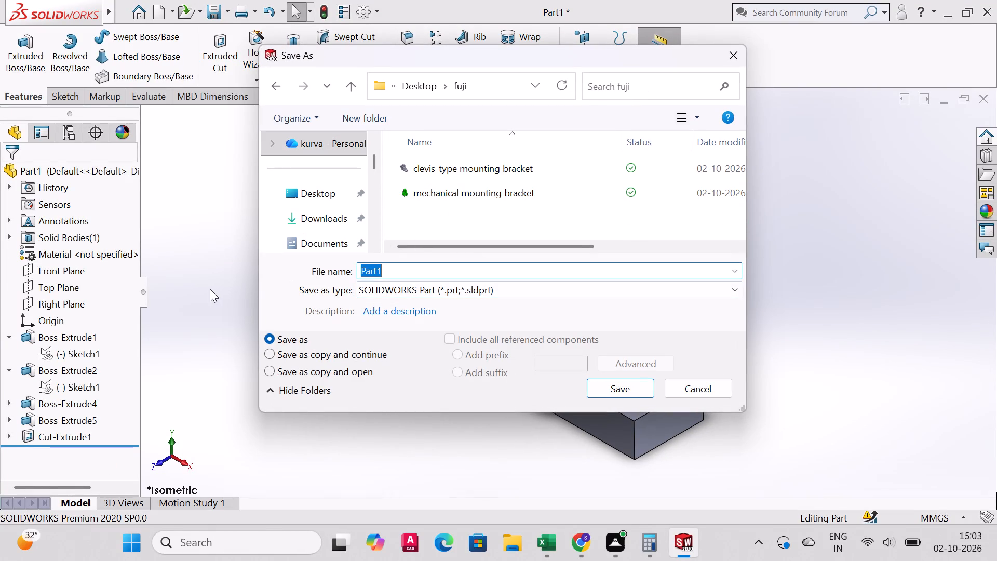
pyautogui.hotkey('ctrl', 'v')
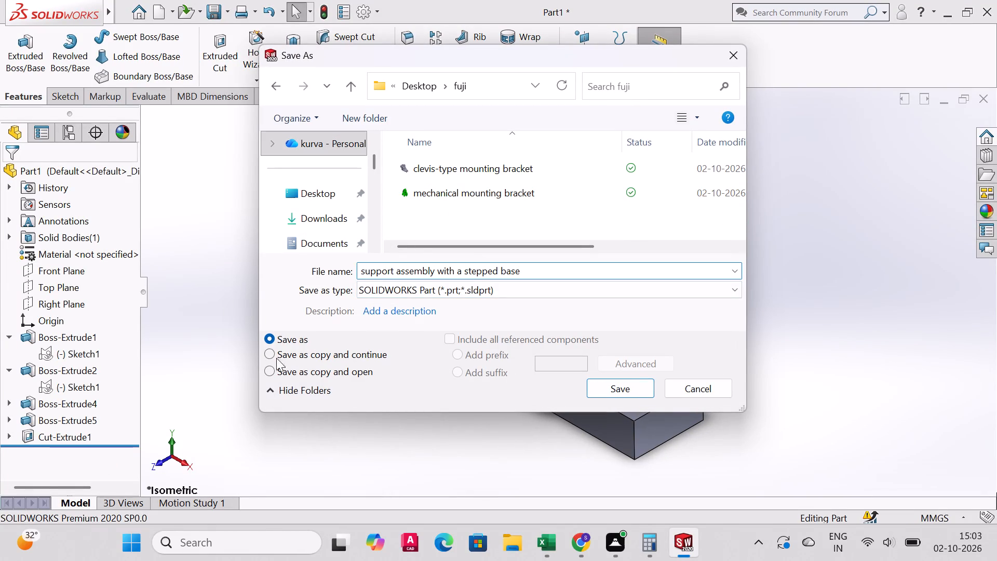
pyautogui.click(603, 390)
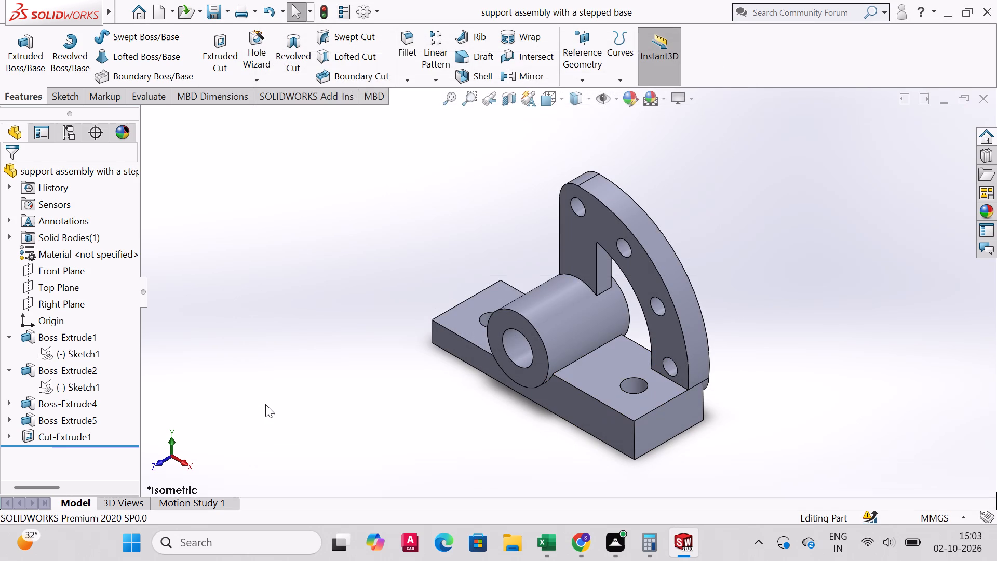
# Save a PDF version of the part to the Desktop under the same file name.
pyautogui.click(111, 11)
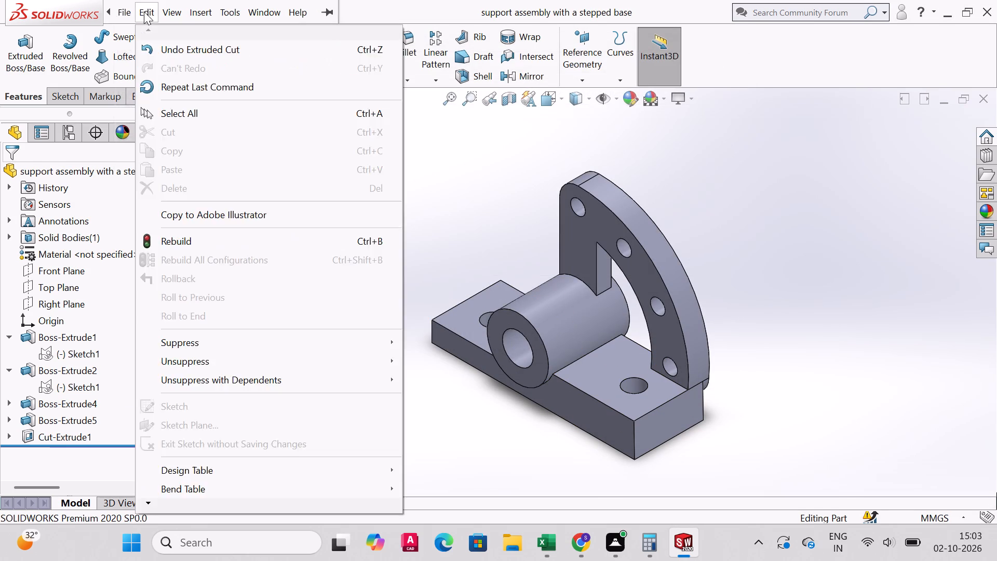
pyautogui.click(129, 10)
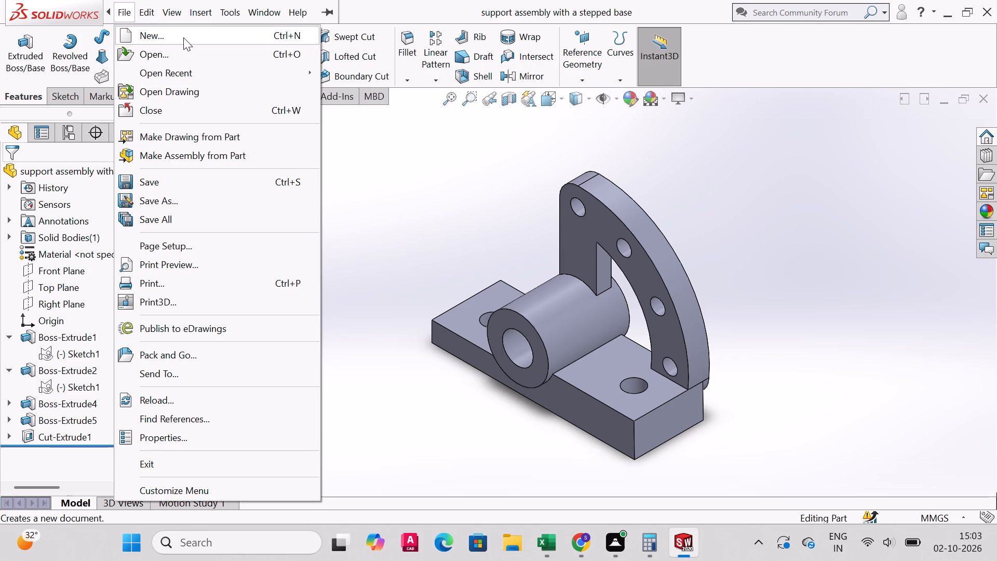
pyautogui.click(157, 201)
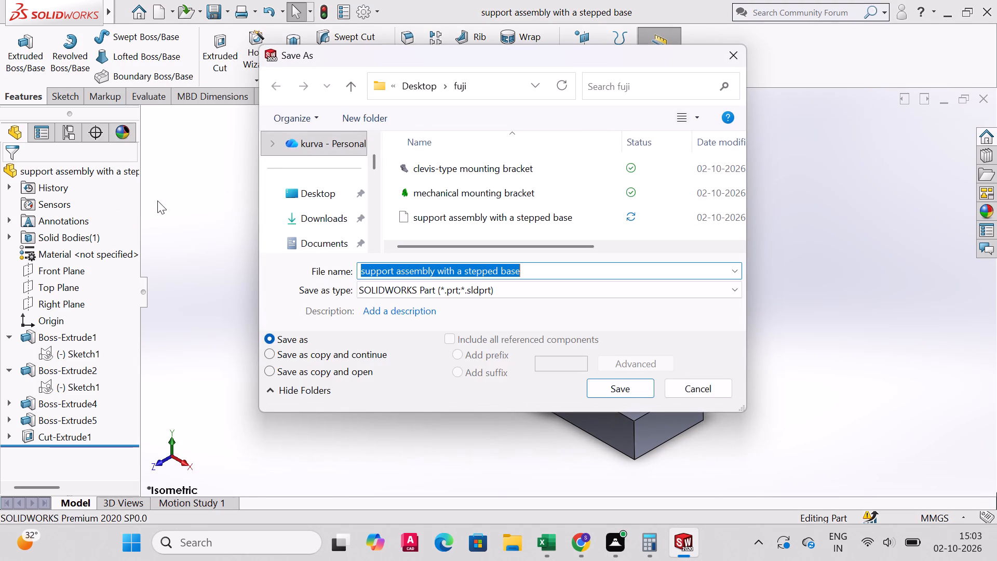
pyautogui.click(326, 200)
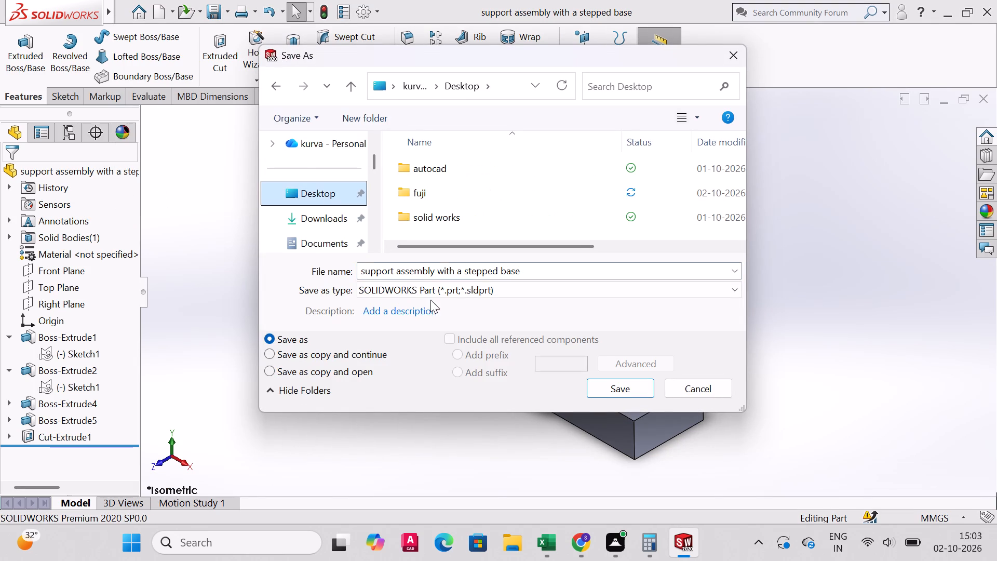
pyautogui.click(511, 292)
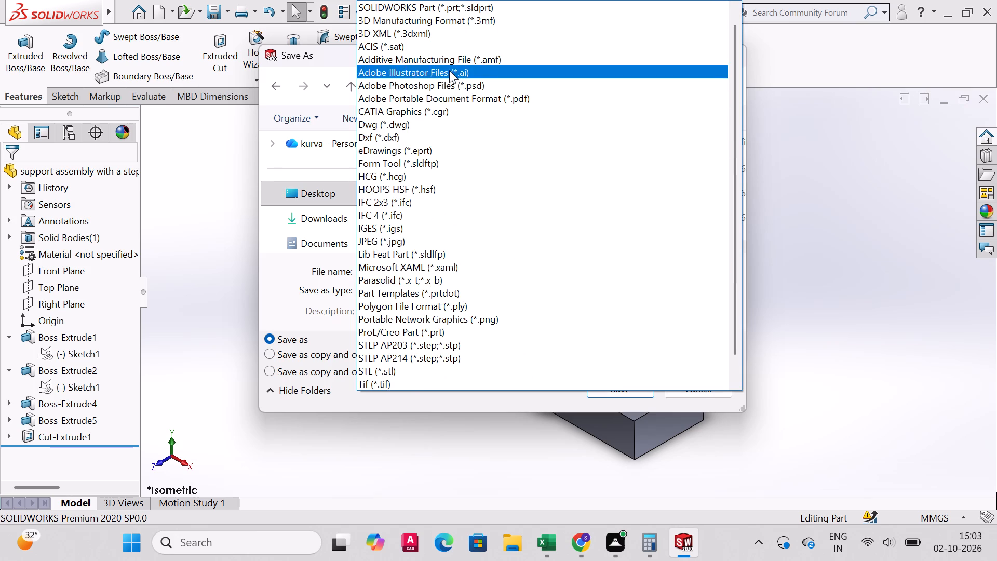
pyautogui.click(469, 93)
pyautogui.click(612, 427)
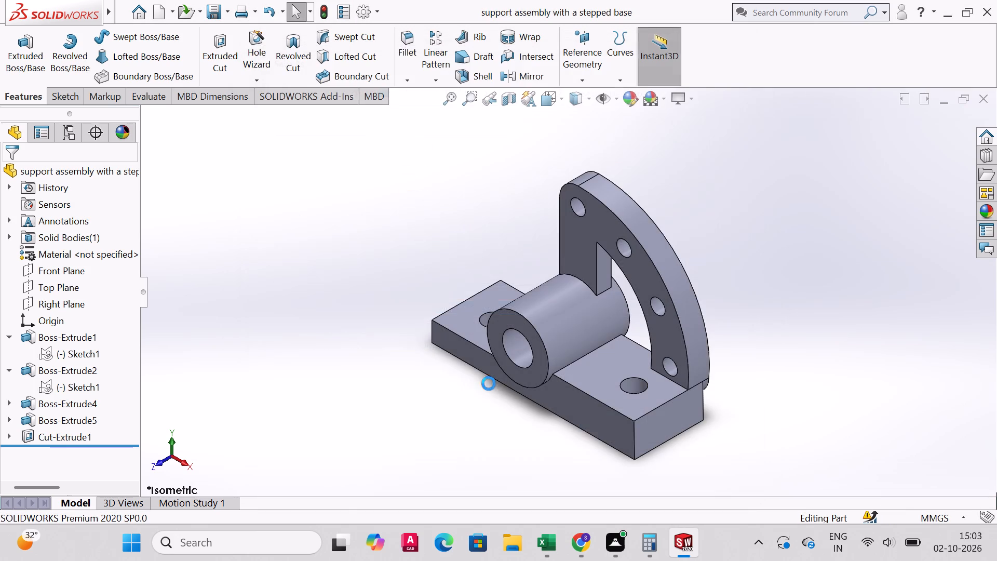